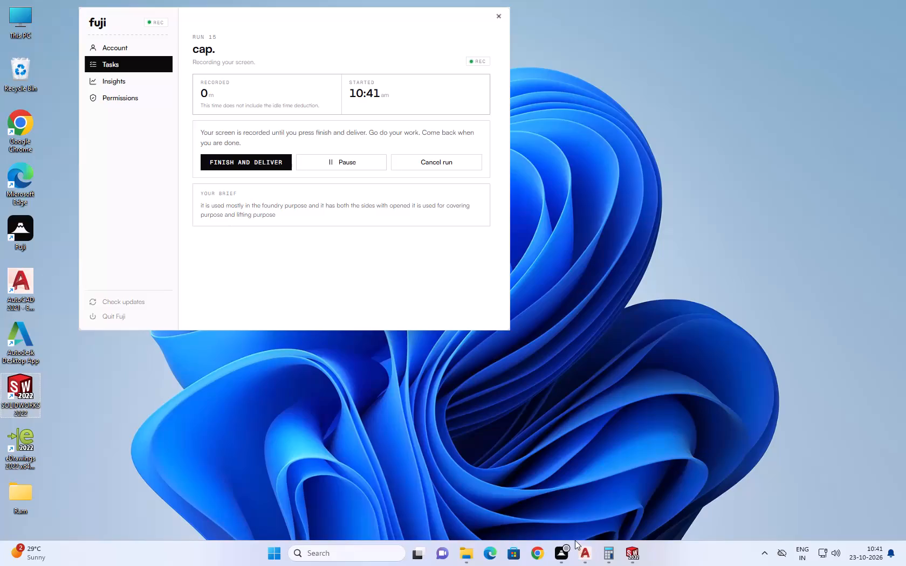
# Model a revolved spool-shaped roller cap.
pyautogui.click(634, 556)
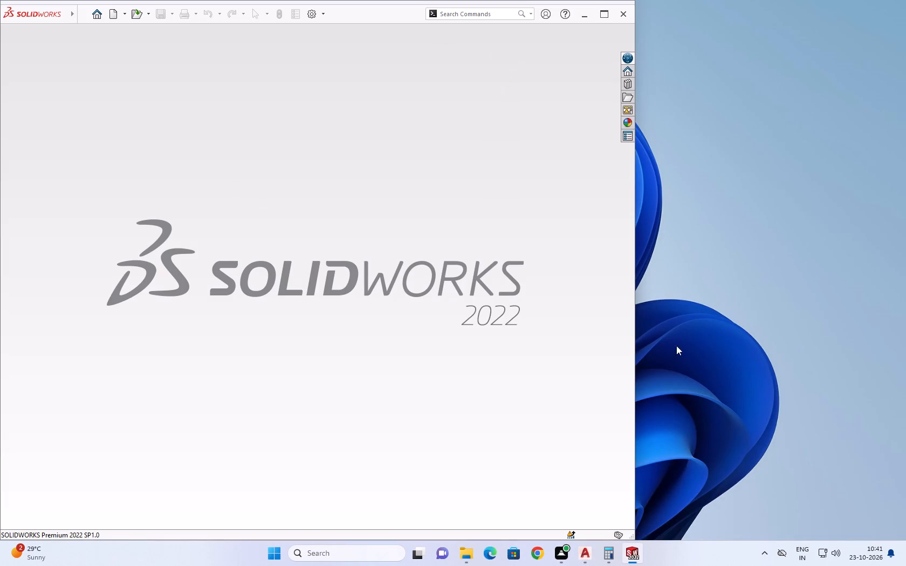
pyautogui.click(468, 556)
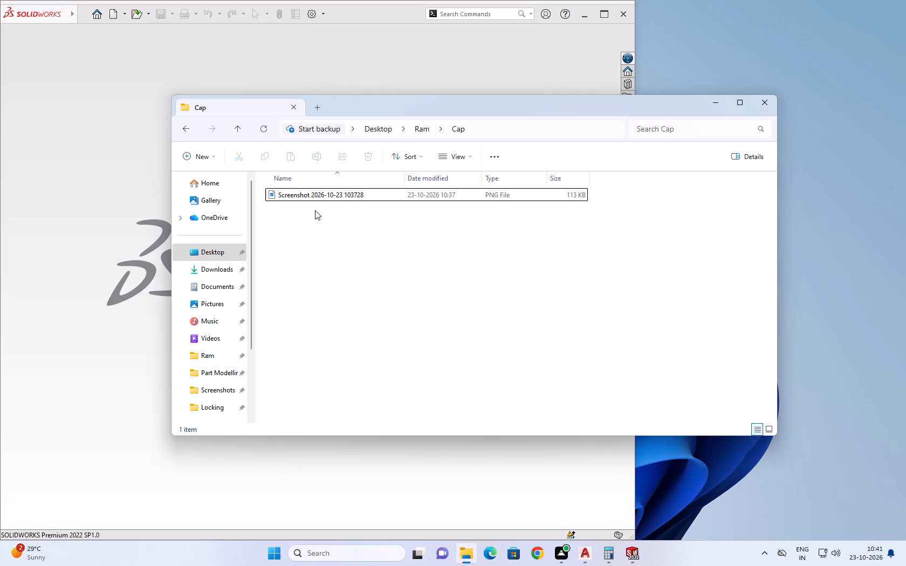
pyautogui.click(344, 202)
pyautogui.doubleClick(346, 194)
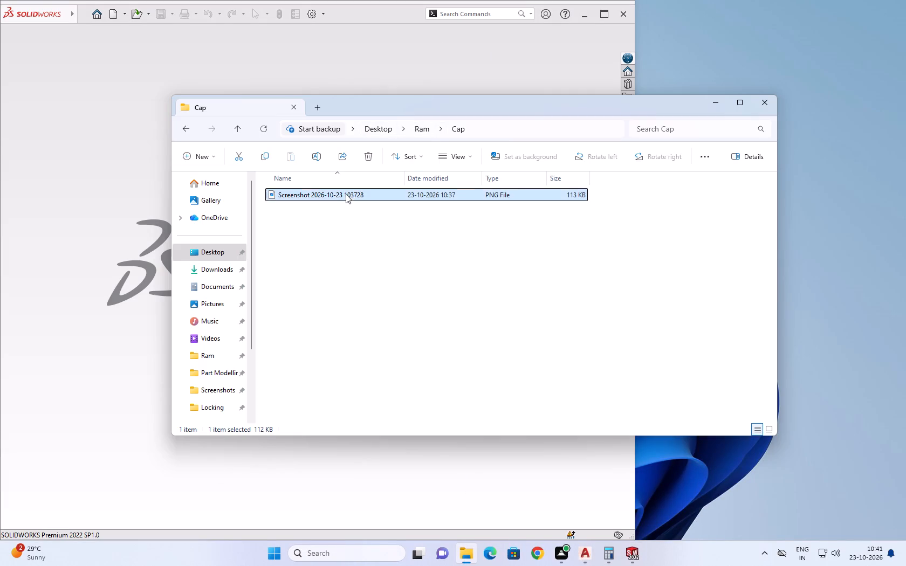
pyautogui.click(517, 329)
pyautogui.click(712, 107)
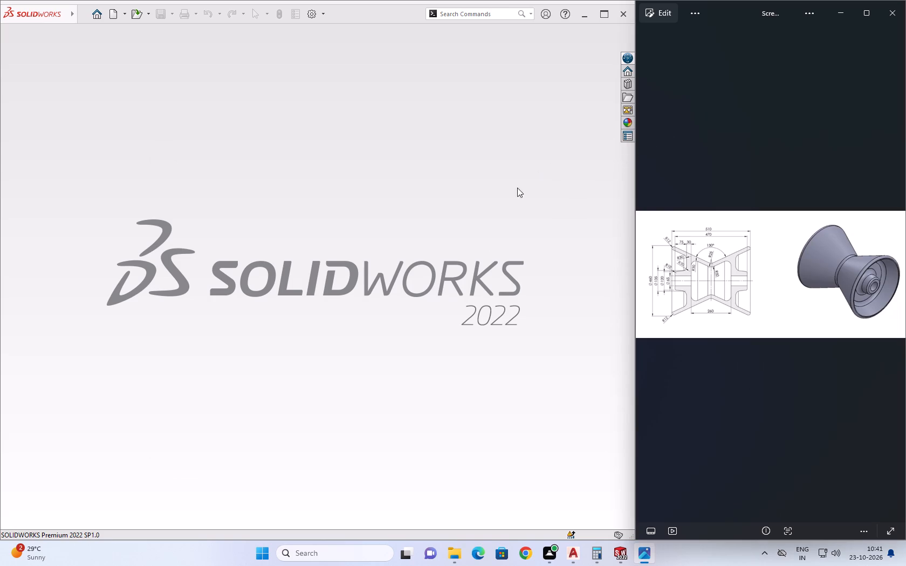
# Create a new Part document in SOLIDWORKS.
pyautogui.click(64, 11)
pyautogui.click(99, 34)
pyautogui.click(285, 284)
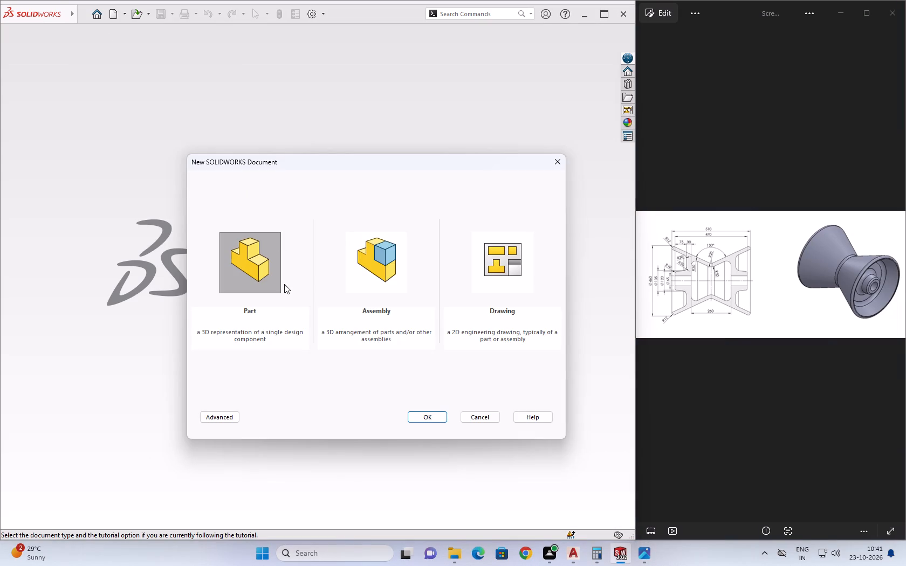
pyautogui.click(421, 416)
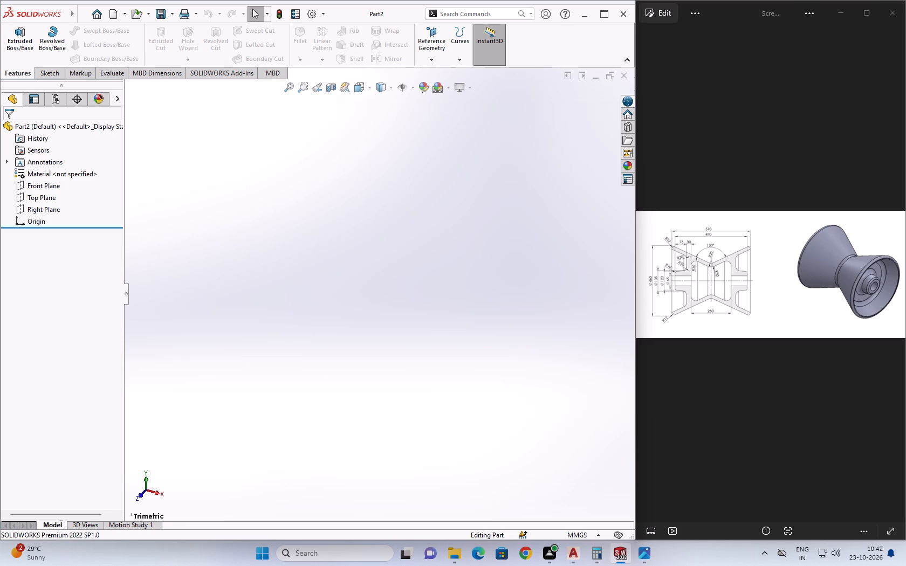
# Select the Front Plane of the new part.
pyautogui.click(45, 176)
pyautogui.click(42, 183)
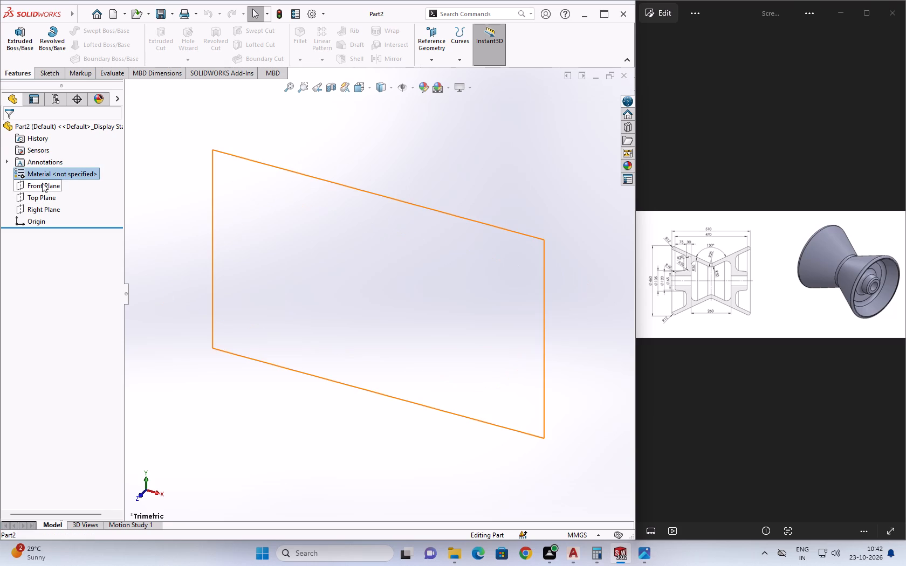
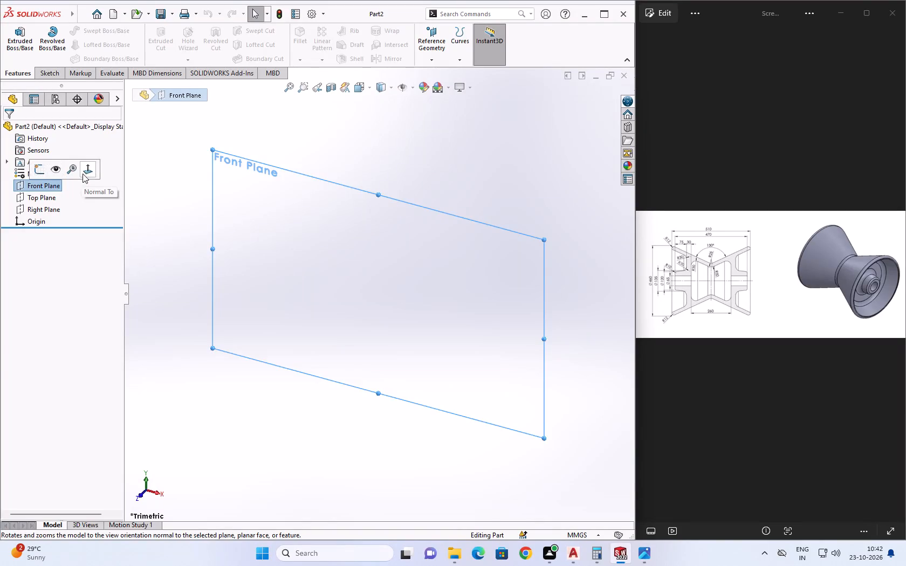
# Orient the view normal to the Front Plane.
pyautogui.click(83, 174)
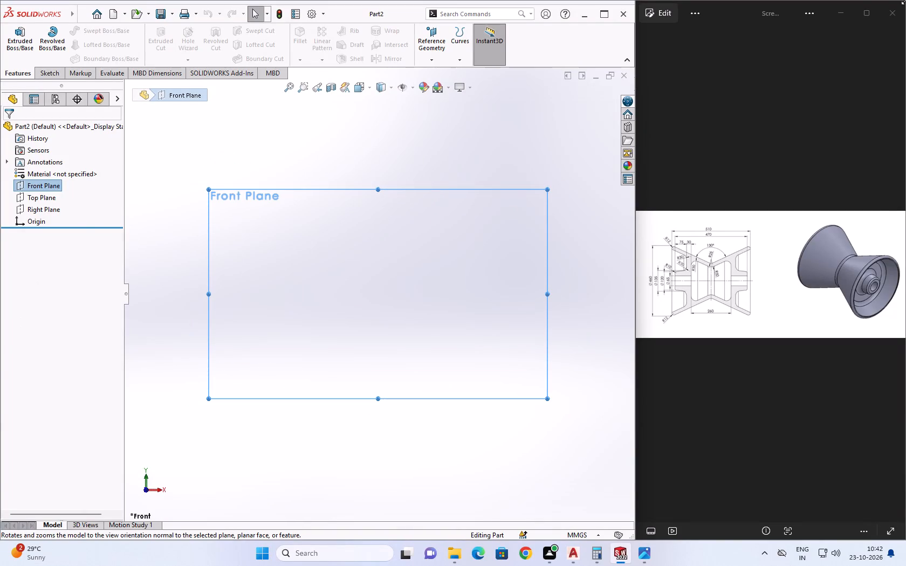
# Enlarge the reference drawing to examine the dimensioned section view of the cap.
pyautogui.click(717, 281)
pyautogui.scroll(5, 717, 280)
pyautogui.moveTo(705, 286); pyautogui.dragTo(753, 294, button='middle')
pyautogui.moveTo(750, 294); pyautogui.dragTo(788, 293, button='middle')
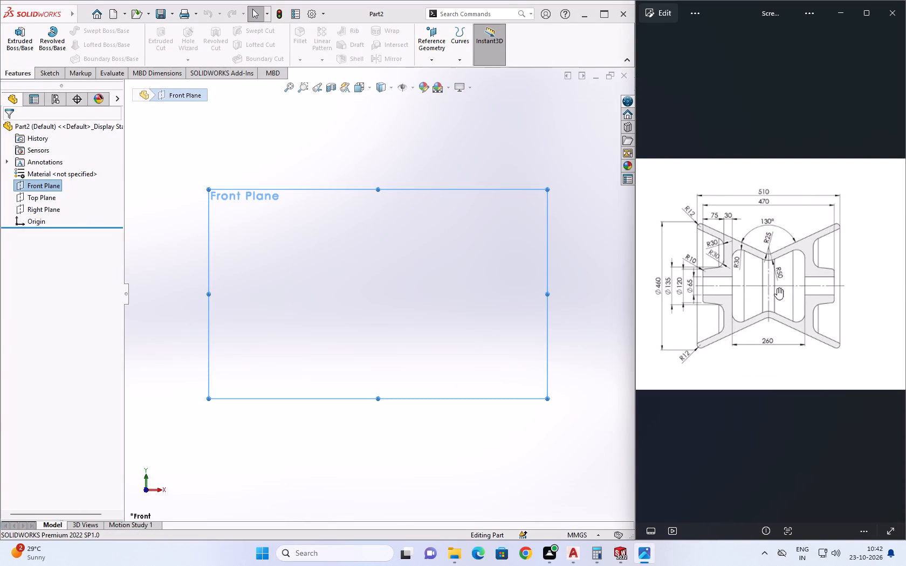
pyautogui.scroll(2, 748, 285)
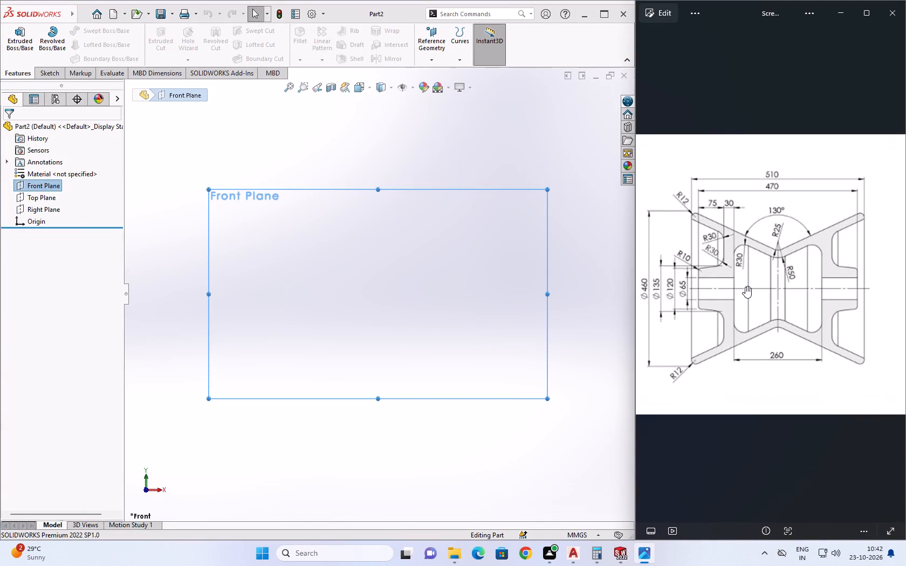
pyautogui.scroll(-2, 745, 286)
pyautogui.scroll(2, 712, 286)
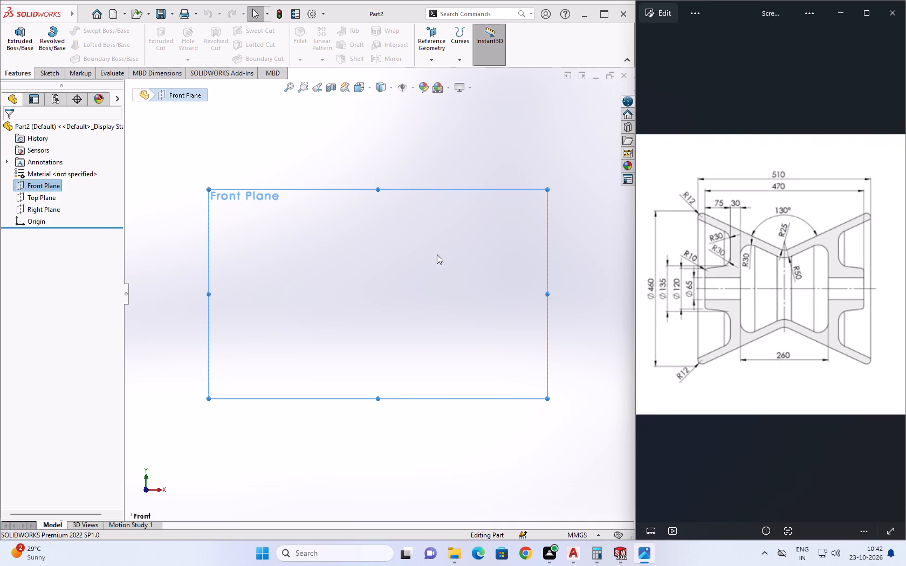
# Sketch a horizontal centerline through the origin on the Front Plane with a length of 260 mm.
pyautogui.click(45, 80)
pyautogui.click(48, 72)
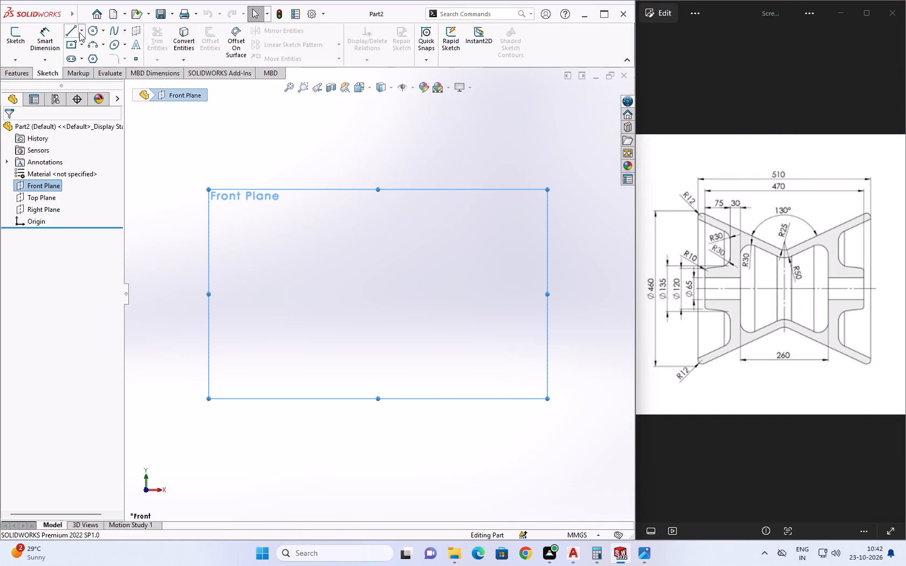
pyautogui.click(80, 31)
pyautogui.click(79, 57)
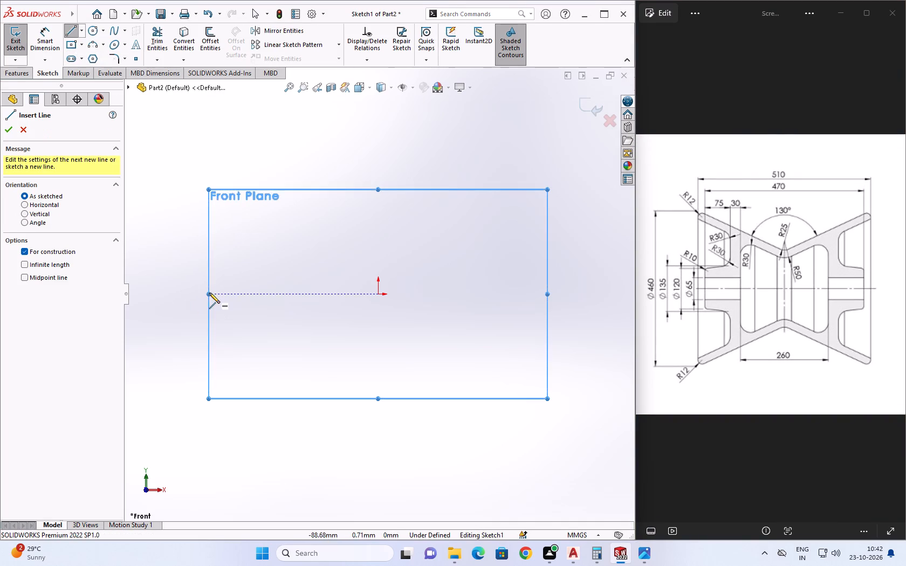
pyautogui.click(209, 293)
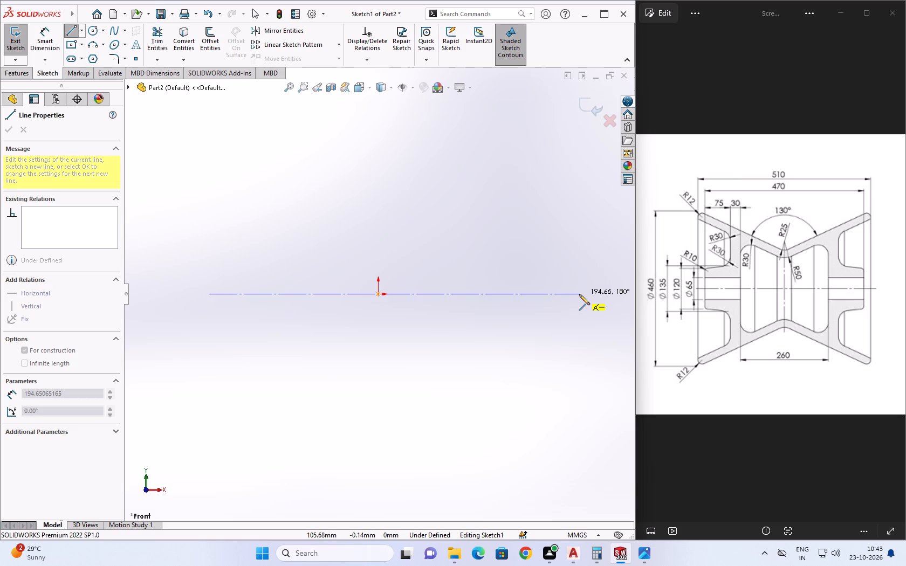
pyautogui.click(579, 294)
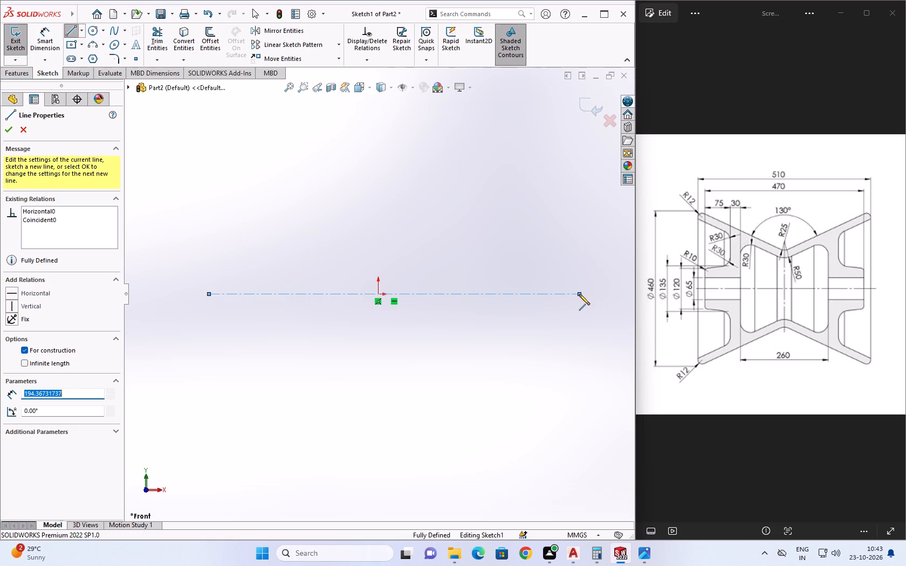
pyautogui.write('260')
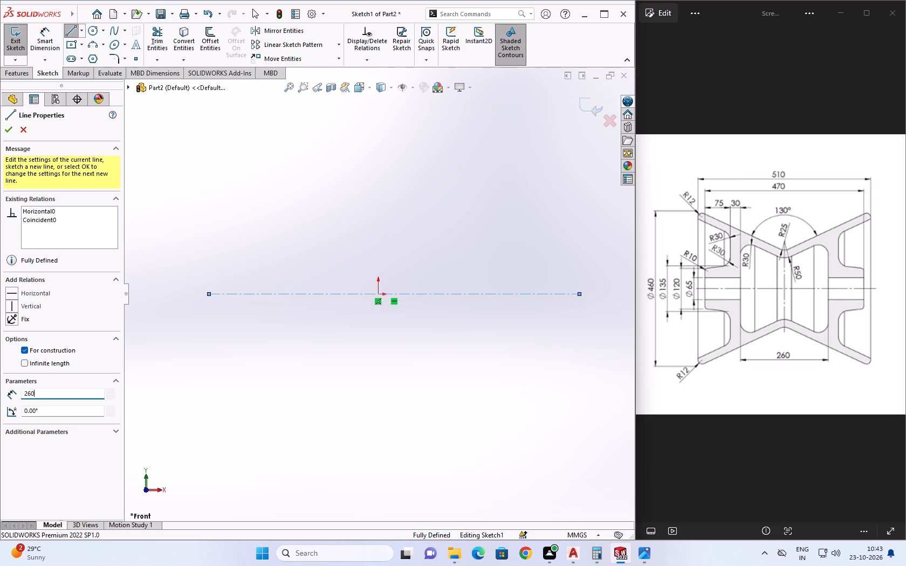
pyautogui.press('Return')
pyautogui.press('Escape')
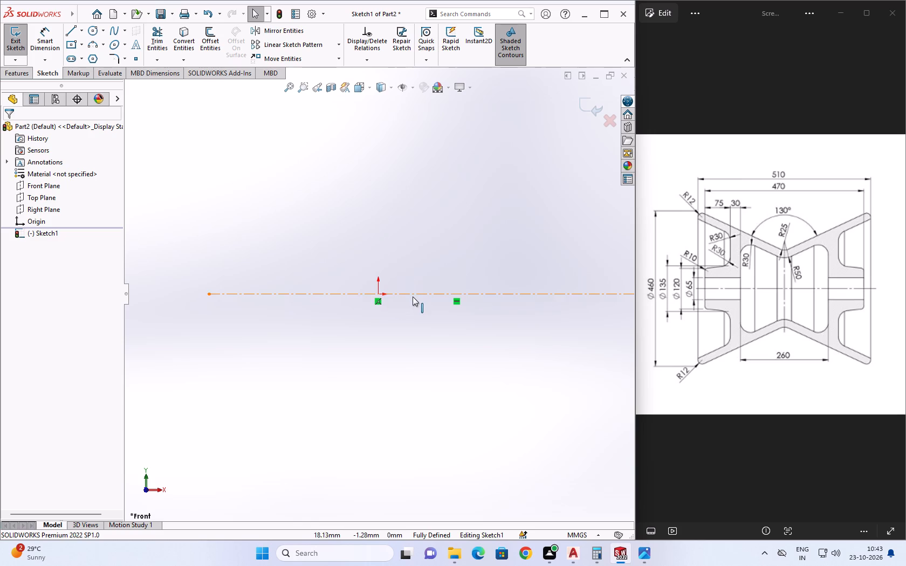
# Set the horizontal centerline's length to 510 mm.
pyautogui.scroll(-5, 413, 296)
pyautogui.scroll(12, 413, 296)
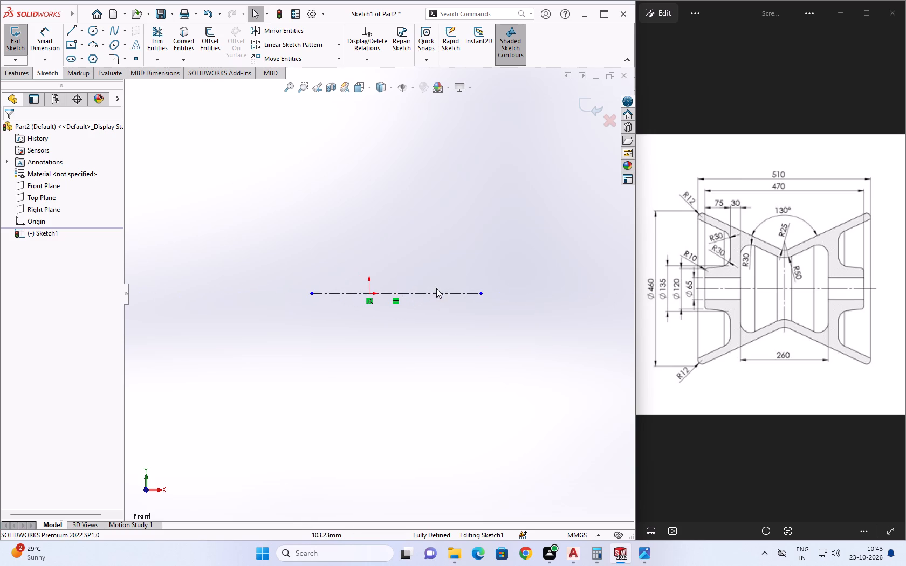
pyautogui.click(436, 292)
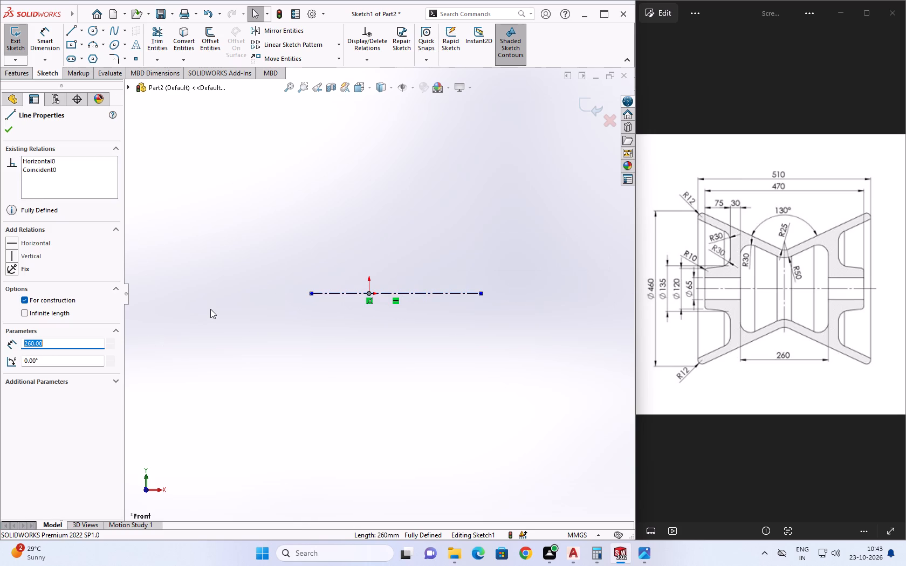
pyautogui.write('510')
pyautogui.press('Return')
pyautogui.press('Escape')
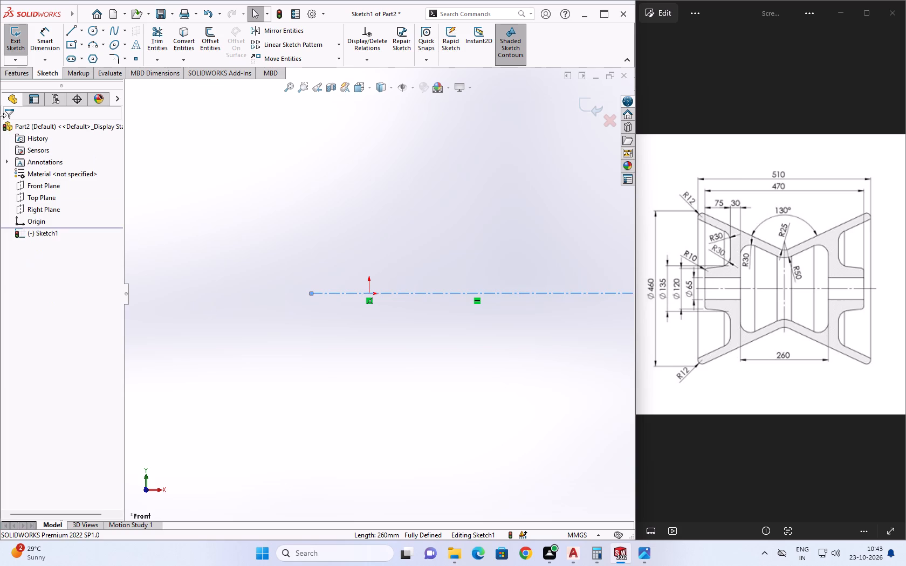
# Sketch a vertical centerline about 320 mm long upward from the midpoint of the horizontal centerline.
pyautogui.click(85, 29)
pyautogui.click(91, 54)
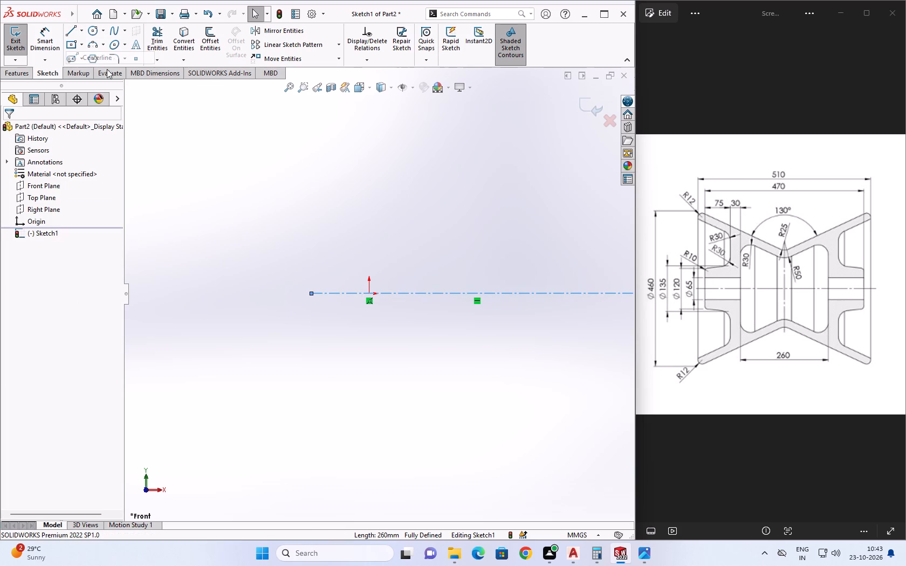
pyautogui.scroll(-6, 218, 129)
pyautogui.scroll(6, 381, 219)
pyautogui.scroll(-6, 562, 285)
pyautogui.scroll(6, 500, 280)
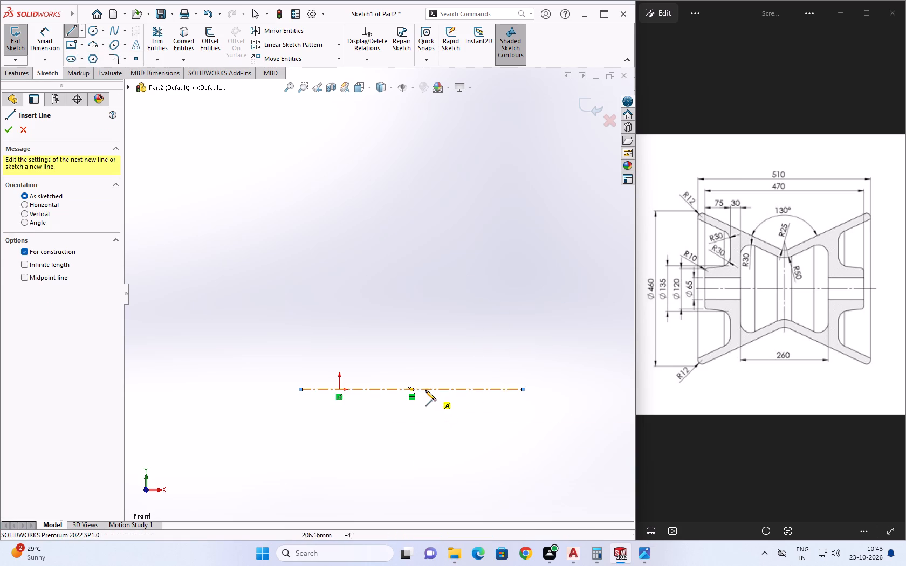
pyautogui.click(412, 389)
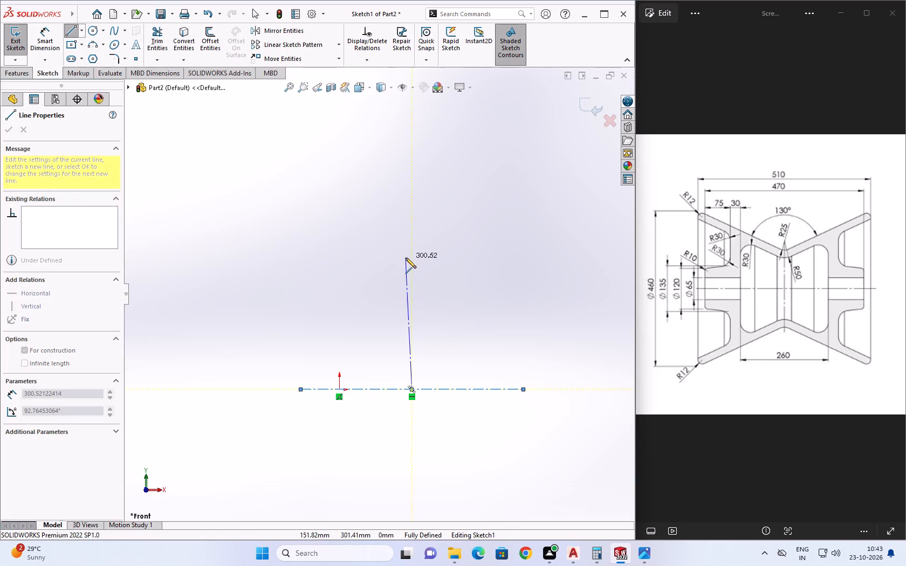
pyautogui.click(411, 250)
pyautogui.press('Escape')
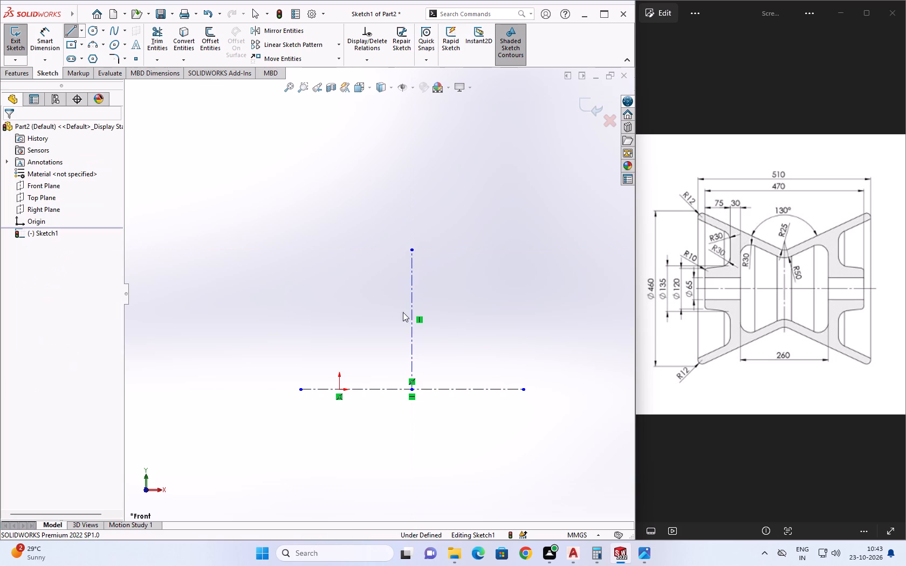
# Offset the vertical centerline bi-directionally by 260/2 (130 mm), with dimensions added.
pyautogui.click(219, 35)
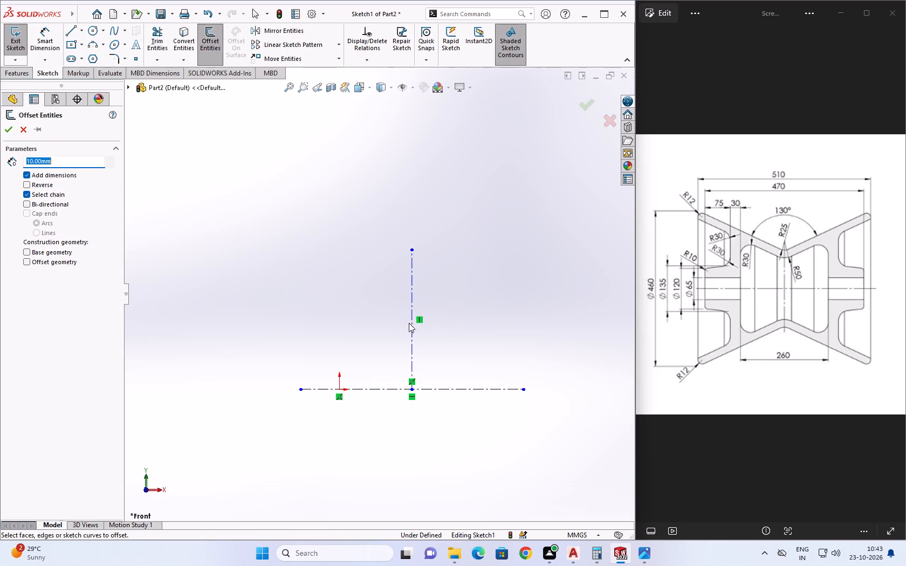
pyautogui.click(412, 326)
pyautogui.write('260/2')
pyautogui.press('Return')
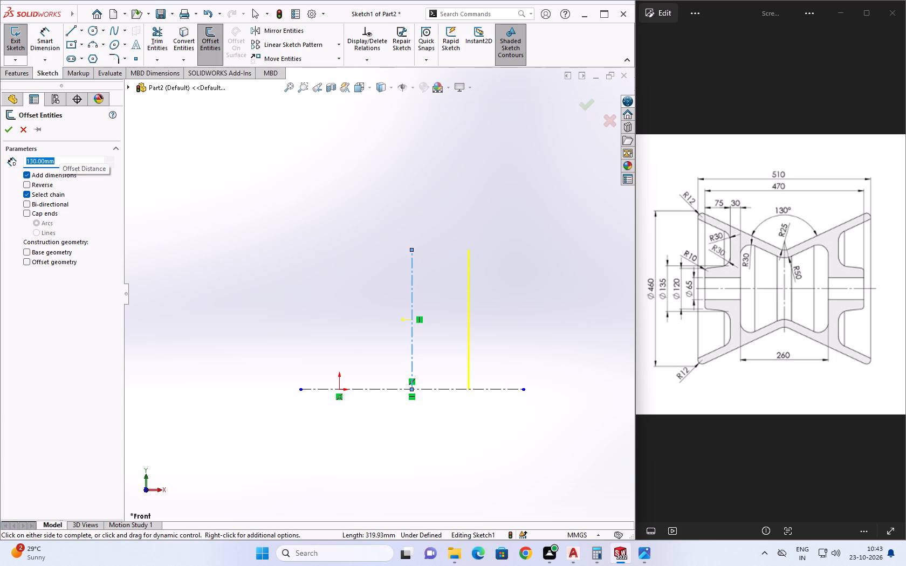
pyautogui.click(27, 203)
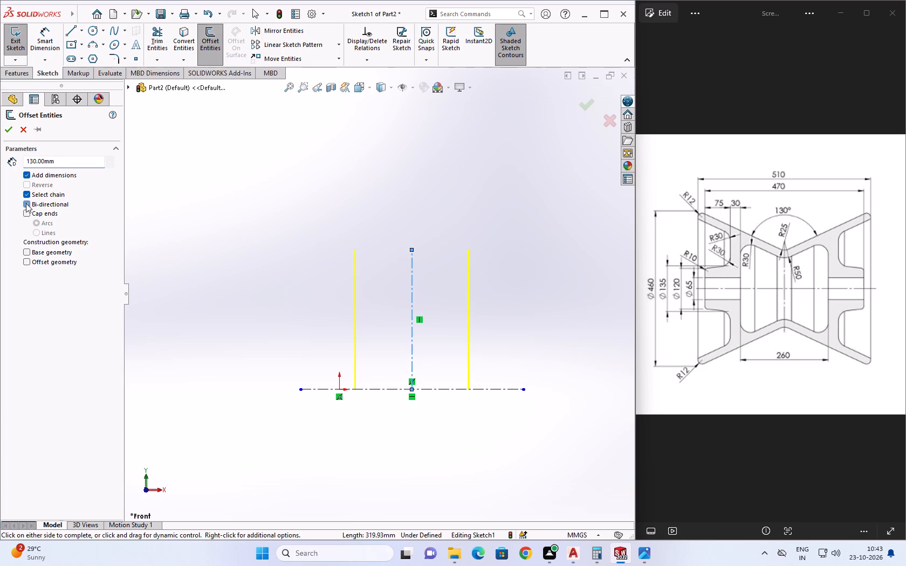
pyautogui.click(10, 131)
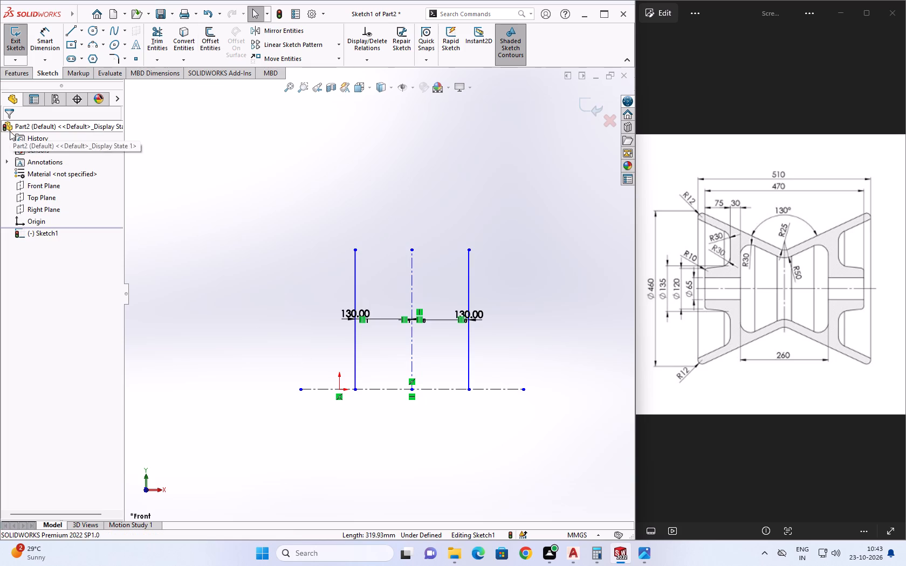
pyautogui.press('Escape')
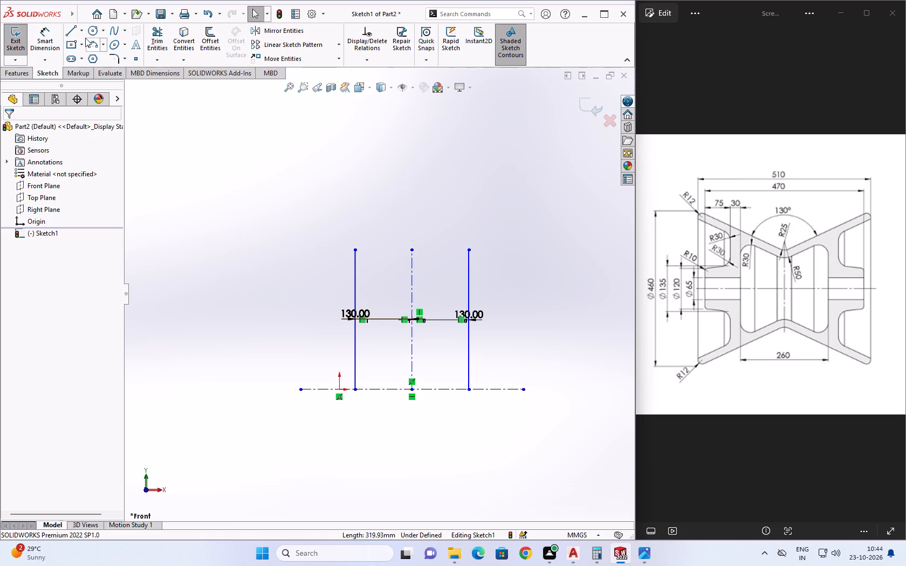
# Dimension the height of the vertical line on the origin side of the centerline as 460/2 (230 mm).
pyautogui.click(56, 37)
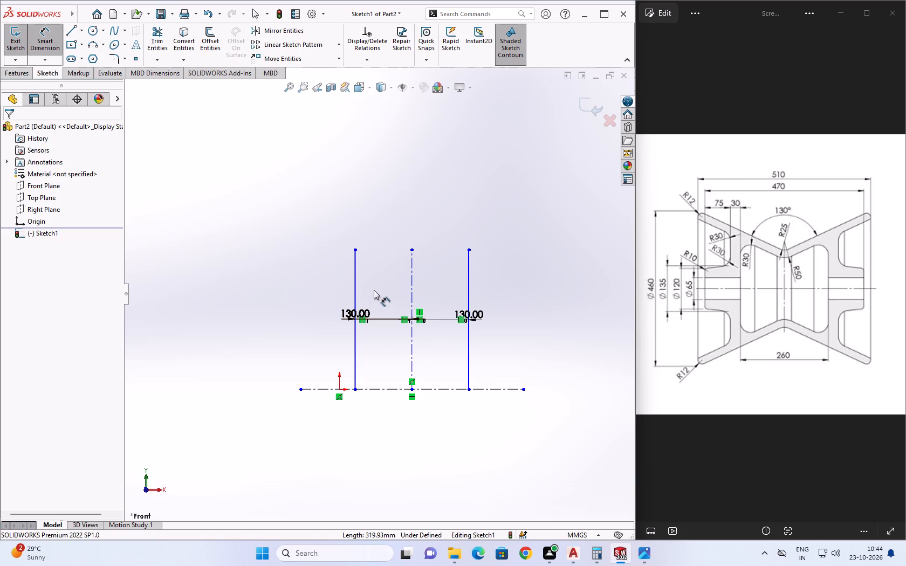
pyautogui.click(354, 284)
pyautogui.click(247, 299)
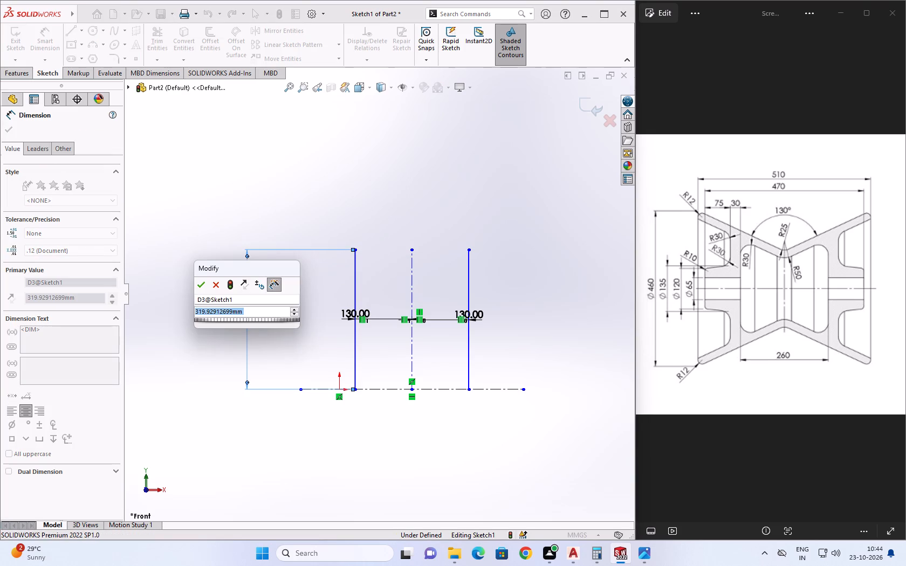
pyautogui.write('460/')
pyautogui.press('2')
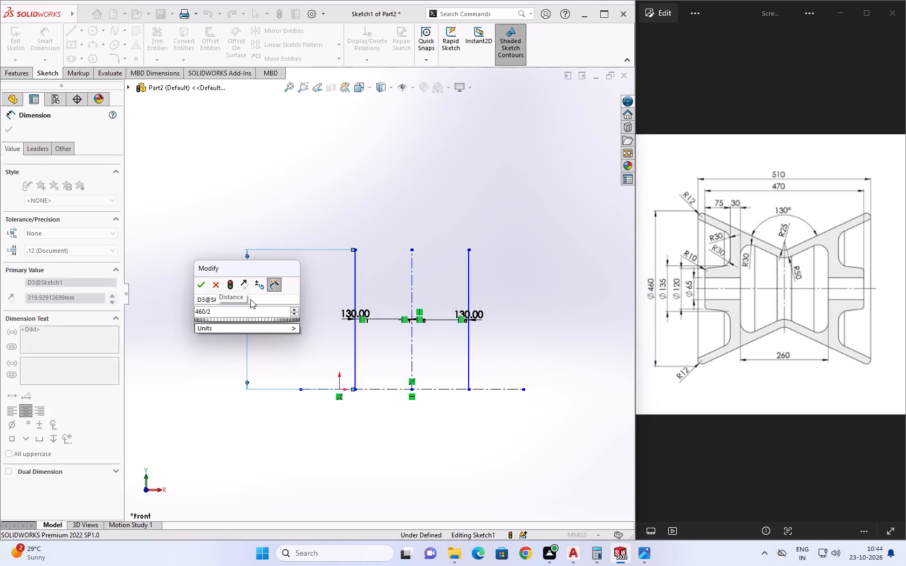
pyautogui.press('Return')
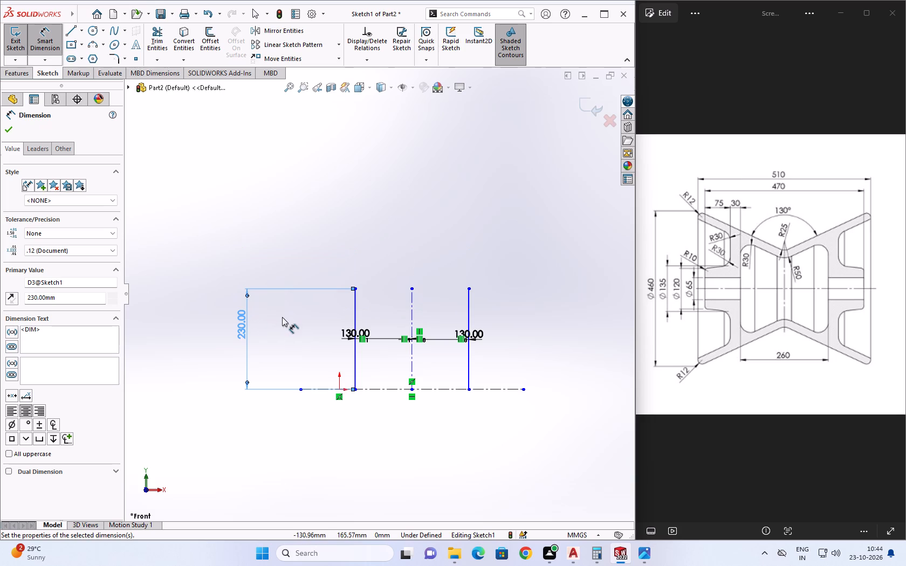
pyautogui.press('Escape')
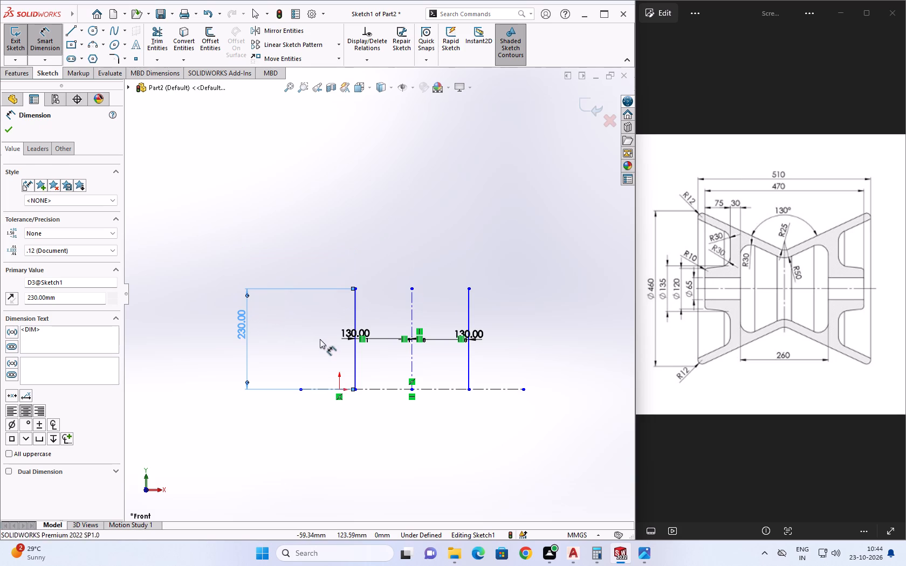
pyautogui.press('Escape')
pyautogui.scroll(-1, 380, 338)
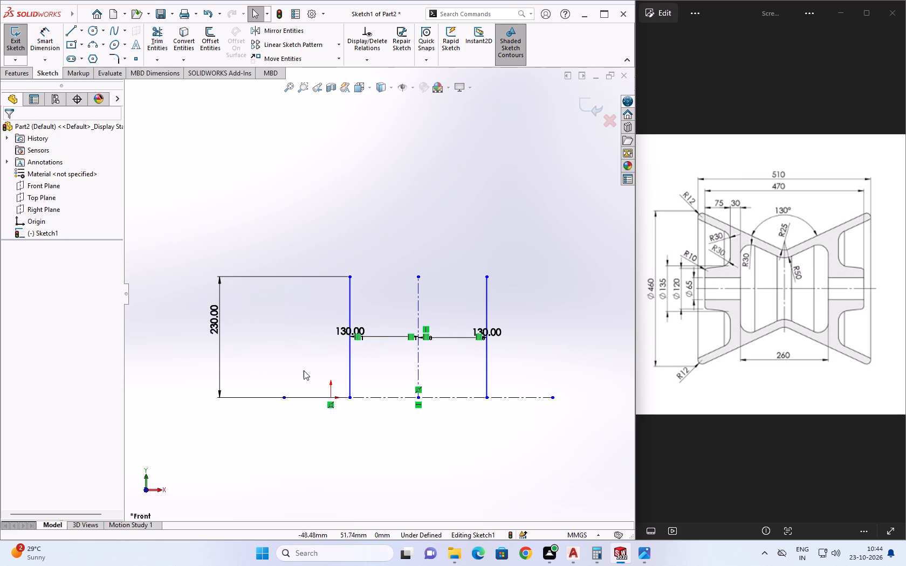
pyautogui.press('Escape')
pyautogui.press('Escape')
# Offset the horizontal centerline 65 mm upward in one direction only, with the dimension added.
pyautogui.click(395, 399)
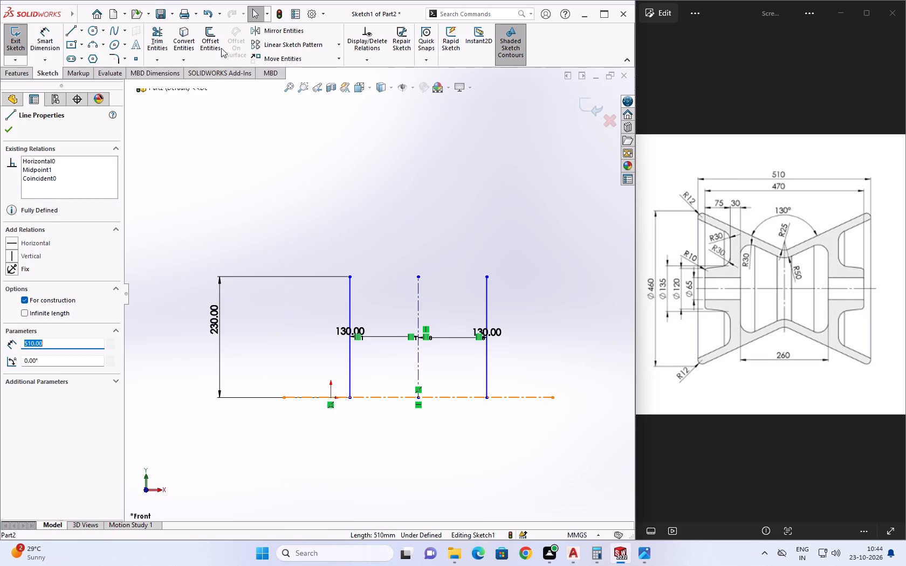
pyautogui.click(214, 44)
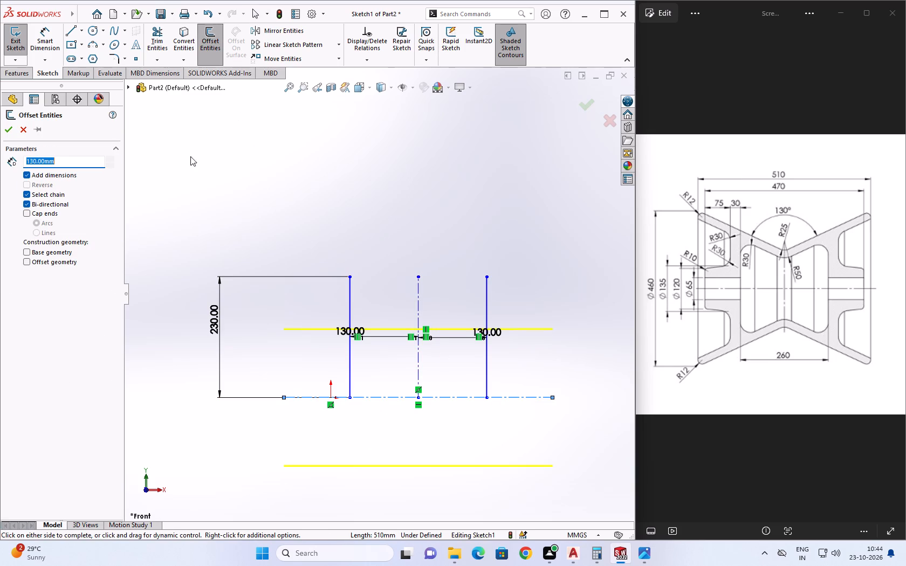
pyautogui.write('65')
pyautogui.press('Return')
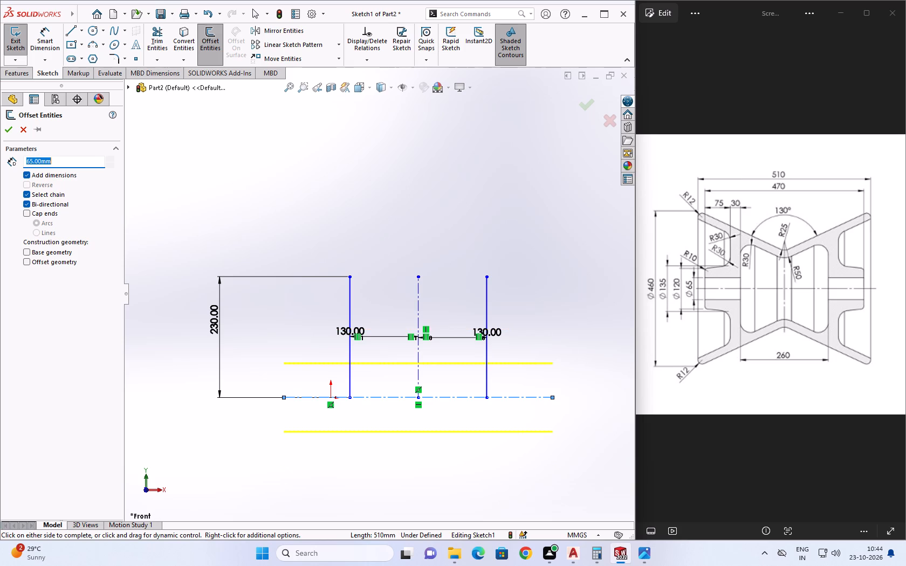
pyautogui.click(28, 205)
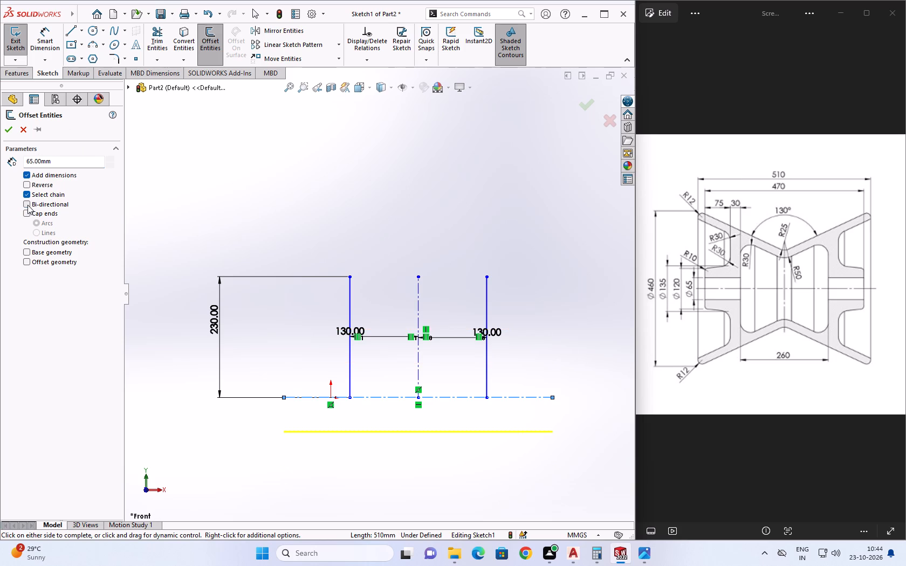
pyautogui.click(25, 187)
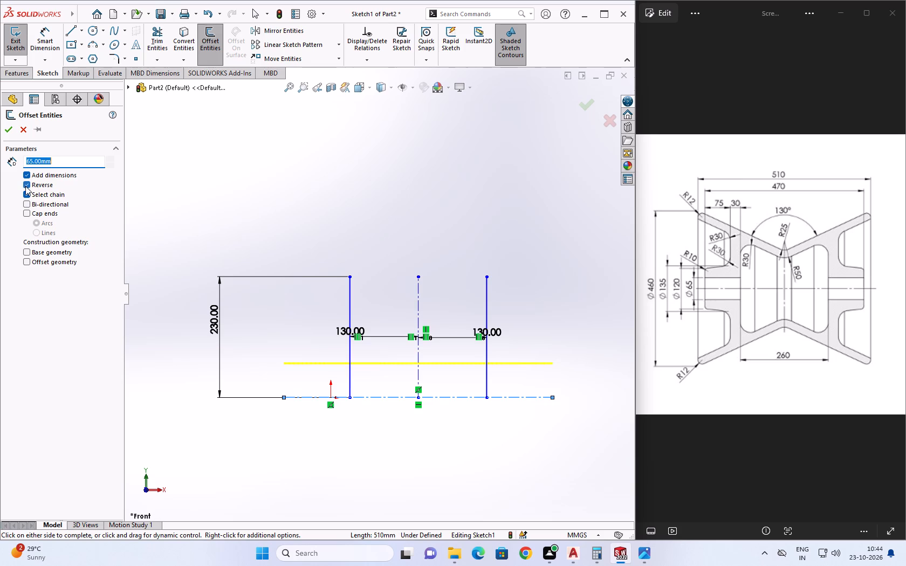
pyautogui.click(11, 128)
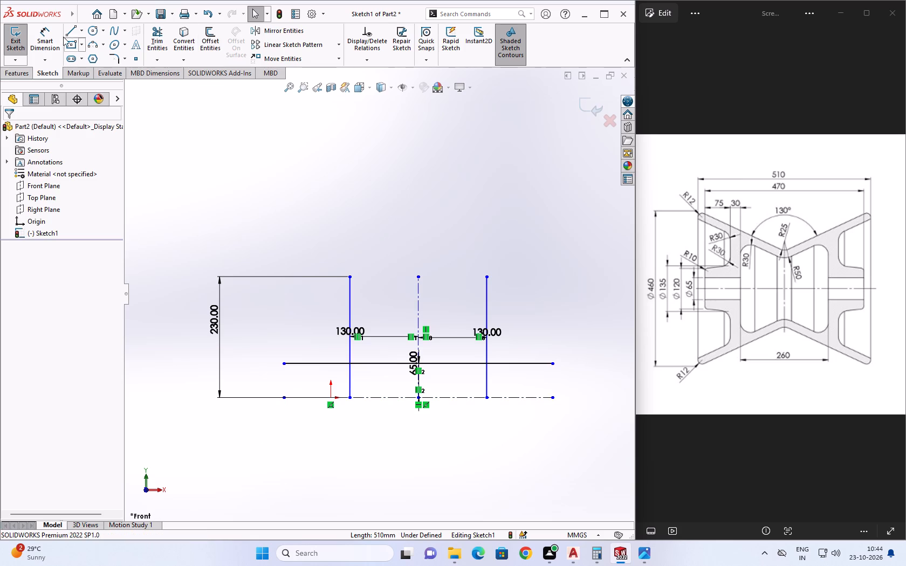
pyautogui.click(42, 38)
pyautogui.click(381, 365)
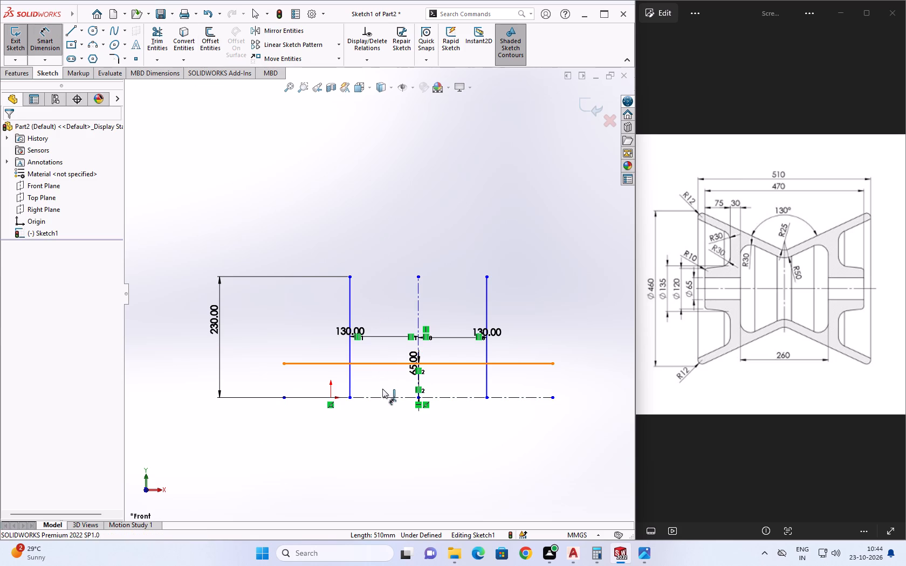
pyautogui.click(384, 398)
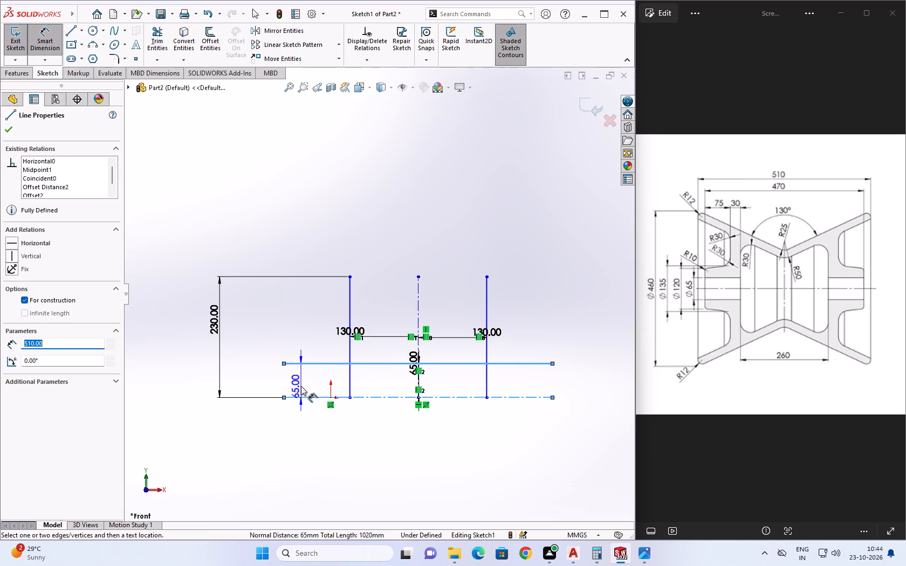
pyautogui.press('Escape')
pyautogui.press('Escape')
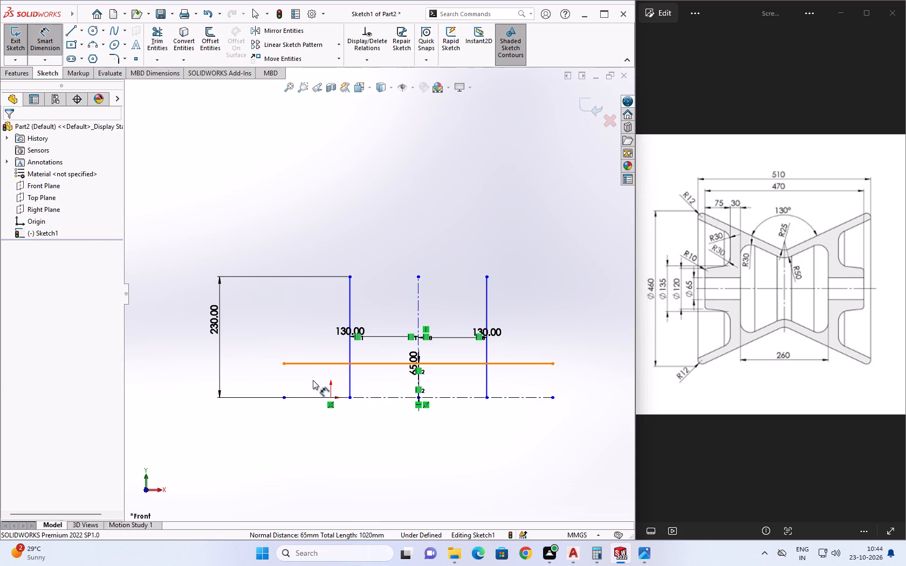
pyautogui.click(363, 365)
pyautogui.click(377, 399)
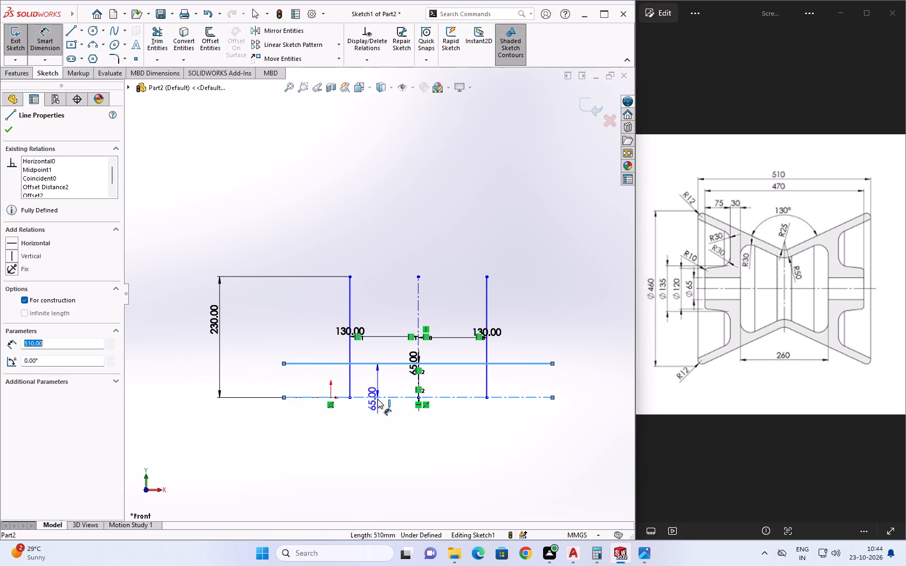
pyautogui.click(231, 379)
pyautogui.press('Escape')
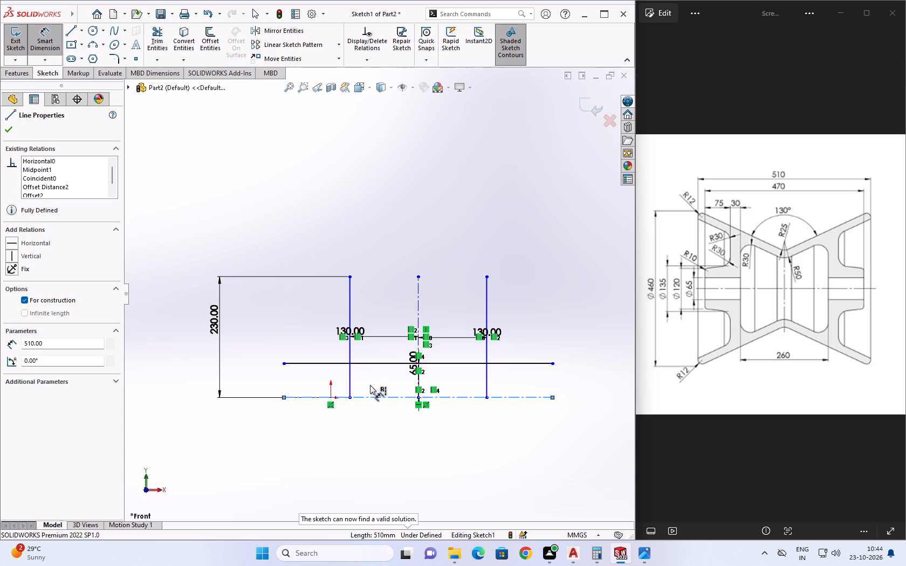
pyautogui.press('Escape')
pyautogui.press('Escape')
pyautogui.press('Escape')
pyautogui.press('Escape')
# Delete the 230 mm height dimension of the vertical line on the origin side.
pyautogui.click(215, 316)
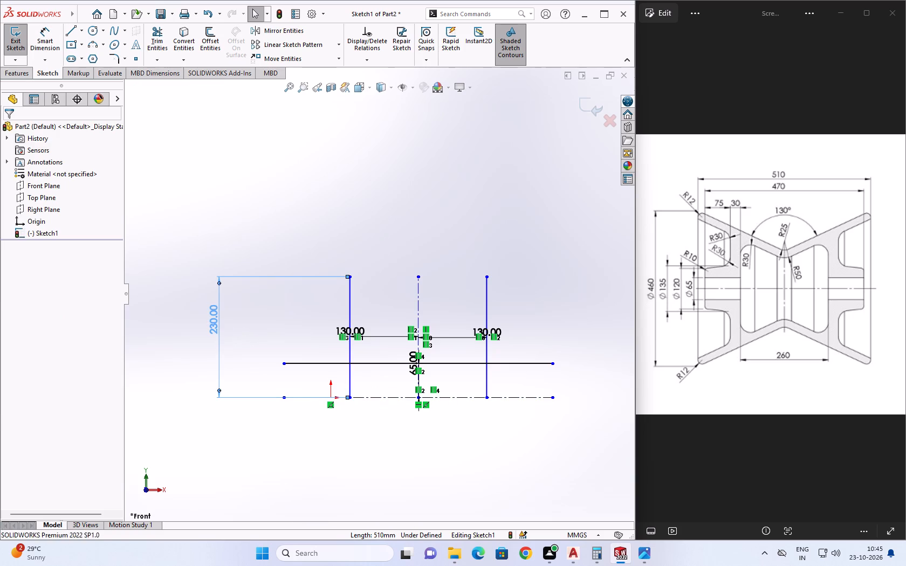
pyautogui.press('Delete')
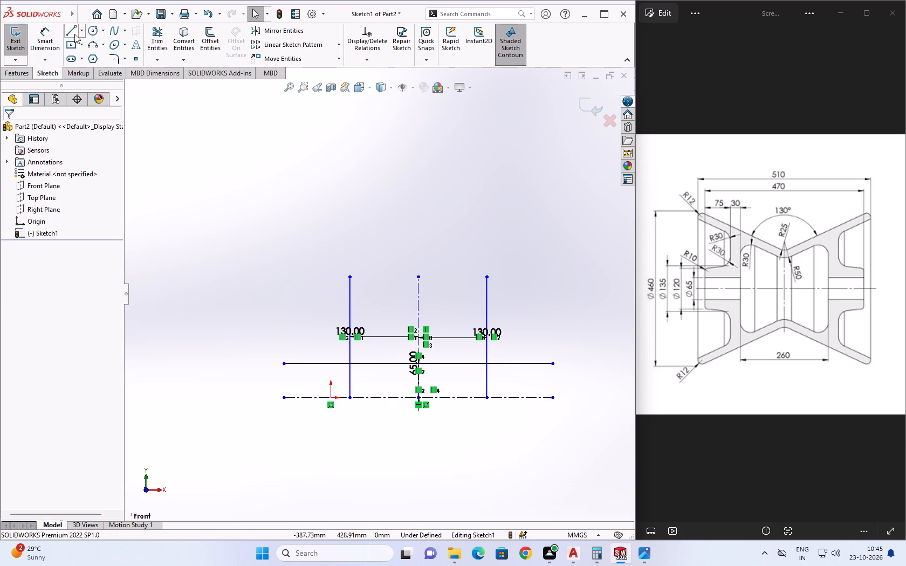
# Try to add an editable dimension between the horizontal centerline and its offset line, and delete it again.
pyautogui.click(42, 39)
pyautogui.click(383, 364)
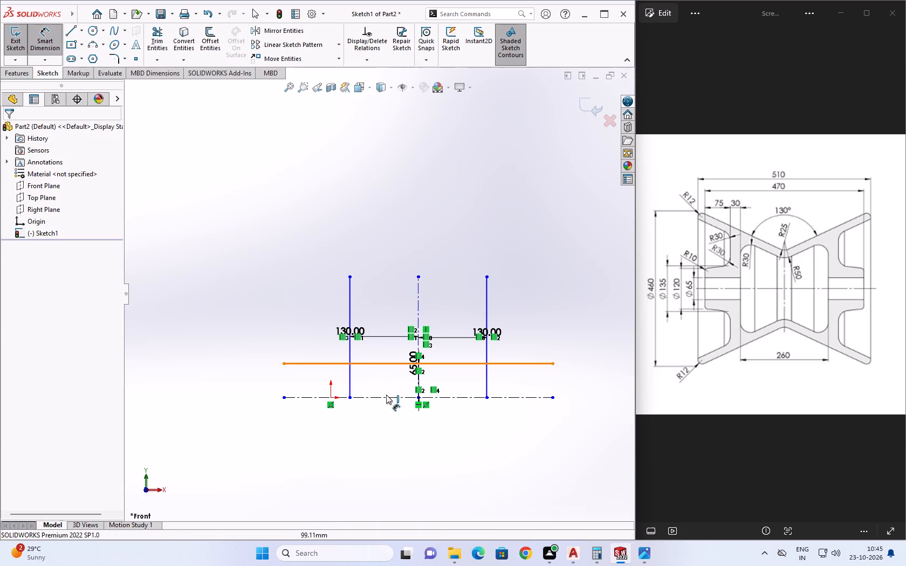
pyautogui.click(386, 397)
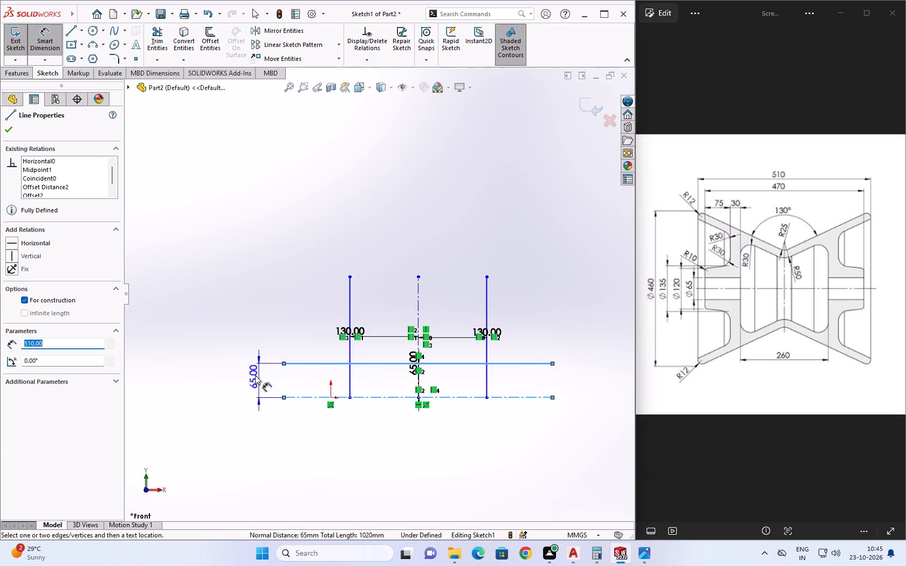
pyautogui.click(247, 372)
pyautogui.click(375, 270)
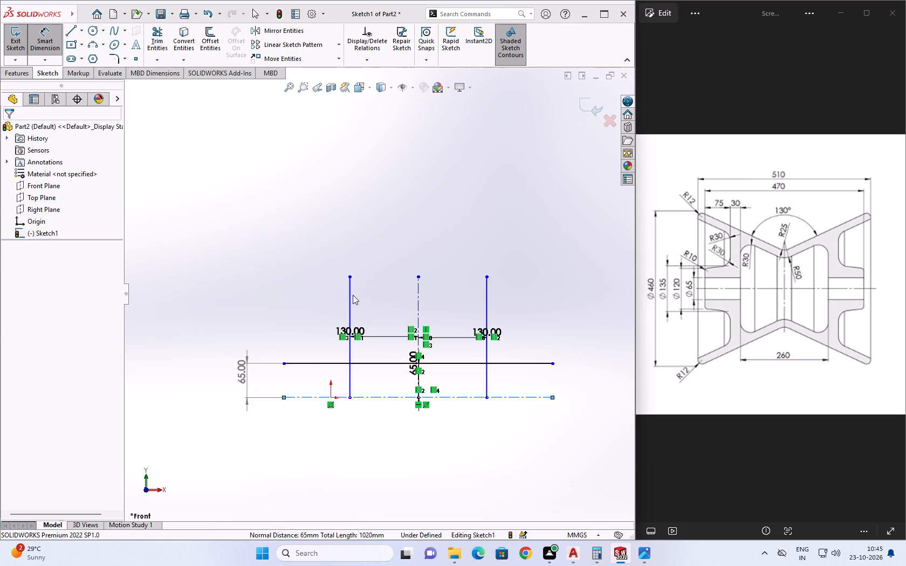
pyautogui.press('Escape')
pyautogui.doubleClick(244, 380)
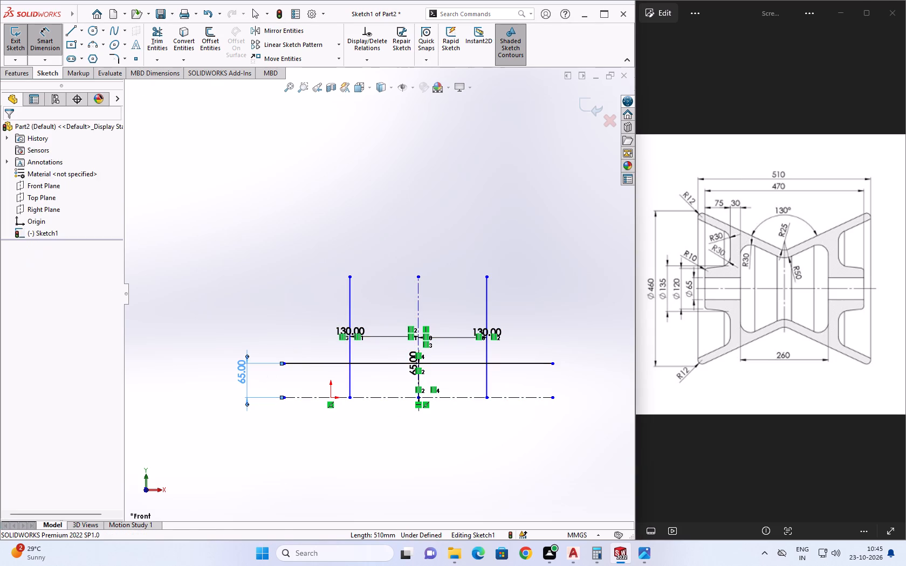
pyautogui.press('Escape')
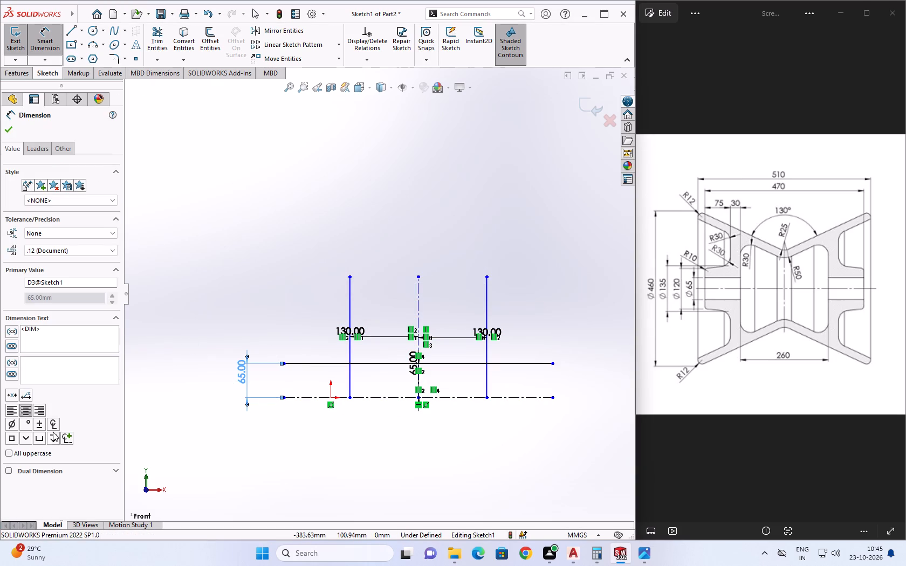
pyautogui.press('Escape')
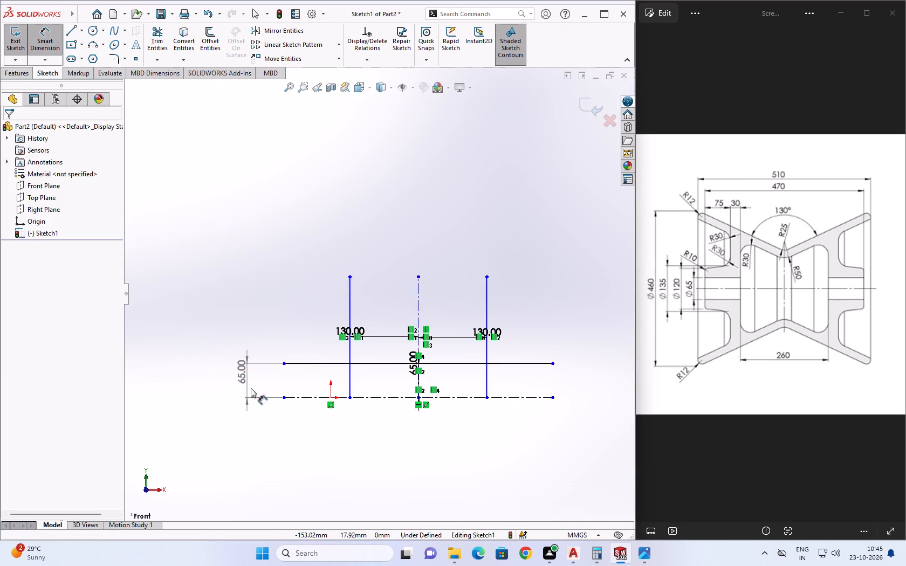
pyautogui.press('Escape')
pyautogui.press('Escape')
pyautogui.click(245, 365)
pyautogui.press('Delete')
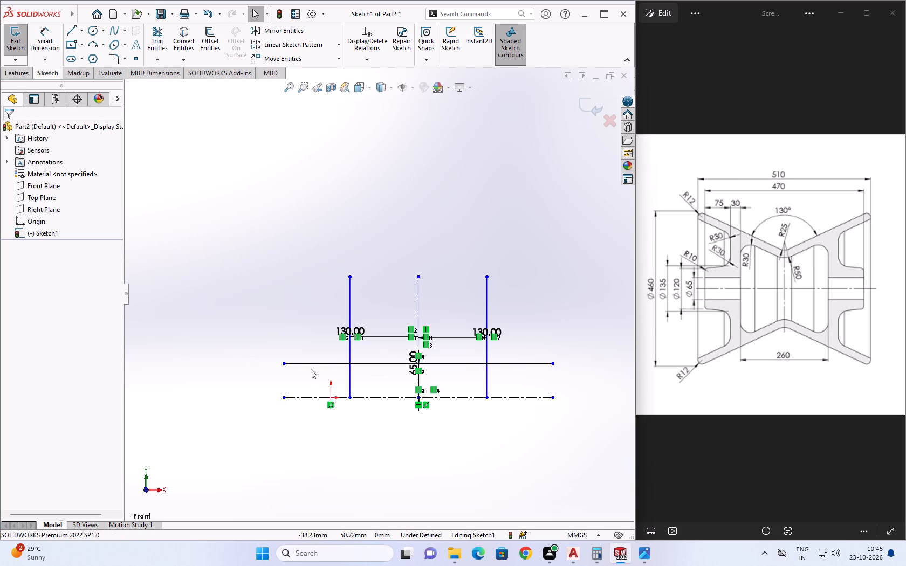
# Delete the horizontal line offset 65 mm above the centerline.
pyautogui.click(311, 365)
pyautogui.press('Delete')
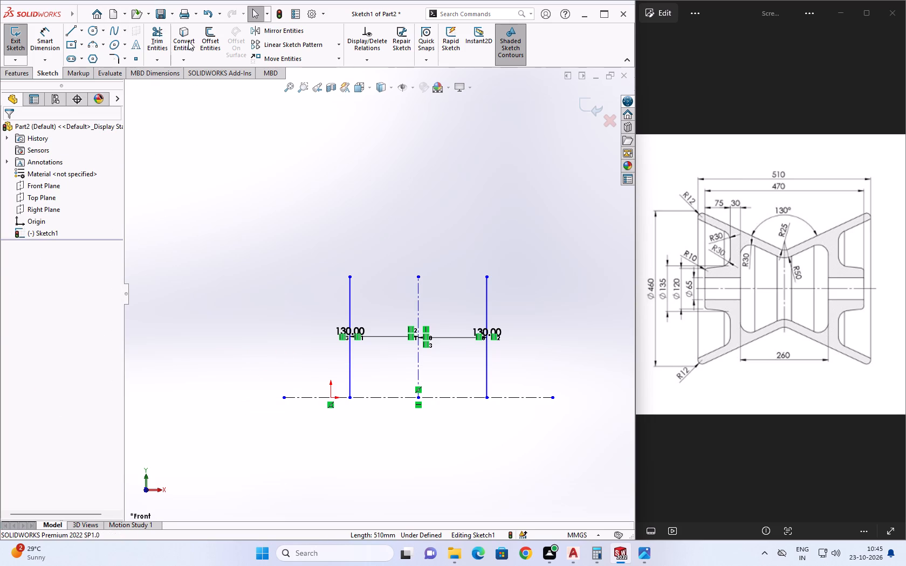
# Offset the horizontal centerline upward by 65/2 (32.5 mm), reversing the direction and adding the dimension.
pyautogui.click(204, 44)
pyautogui.click(373, 397)
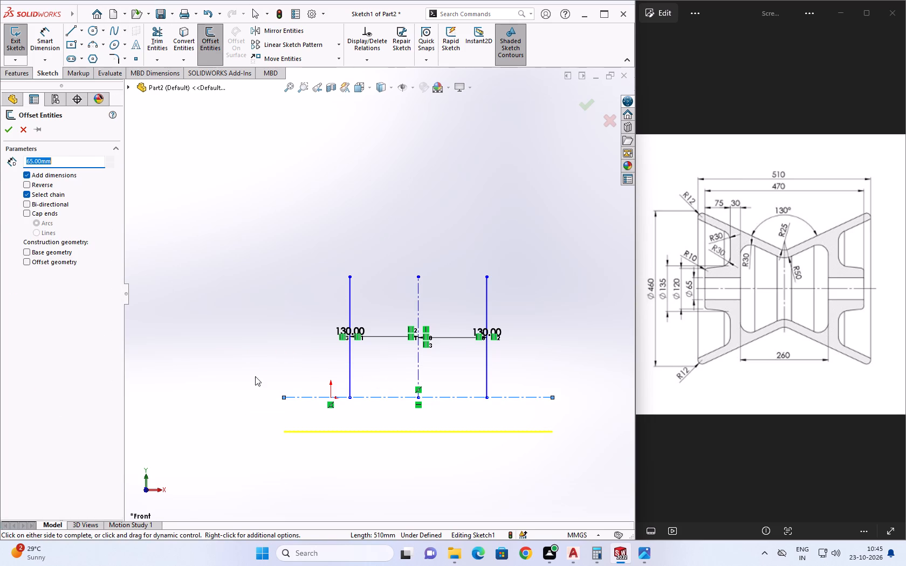
pyautogui.click(30, 187)
pyautogui.click(65, 160)
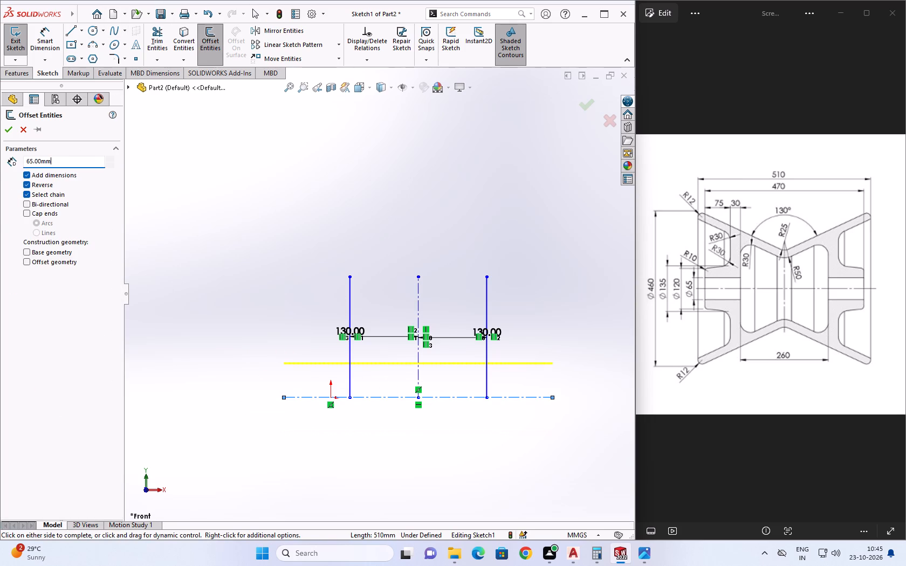
pyautogui.press('BackSpace')
pyautogui.press('BackSpace')
pyautogui.press('BackSpace')
pyautogui.press('BackSpace')
pyautogui.press('BackSpace')
pyautogui.press('BackSpace')
pyautogui.press('BackSpace')
pyautogui.press('BackSpace')
pyautogui.press('BackSpace')
pyautogui.press('BackSpace')
pyautogui.press('BackSpace')
pyautogui.press('BackSpace')
pyautogui.press('BackSpace')
pyautogui.press('BackSpace')
pyautogui.press('BackSpace')
pyautogui.write('65/2')
pyautogui.press('Return')
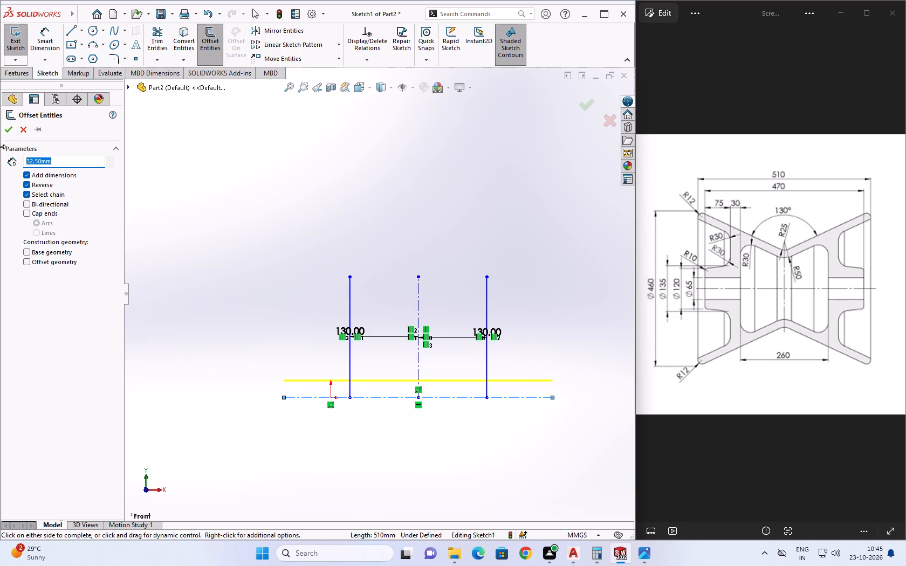
pyautogui.click(6, 134)
pyautogui.press('Escape')
pyautogui.press('Escape')
# Delete both 130 mm offset dimensions and the 32.5 mm offset dimension from the sketch.
pyautogui.scroll(-2, 385, 337)
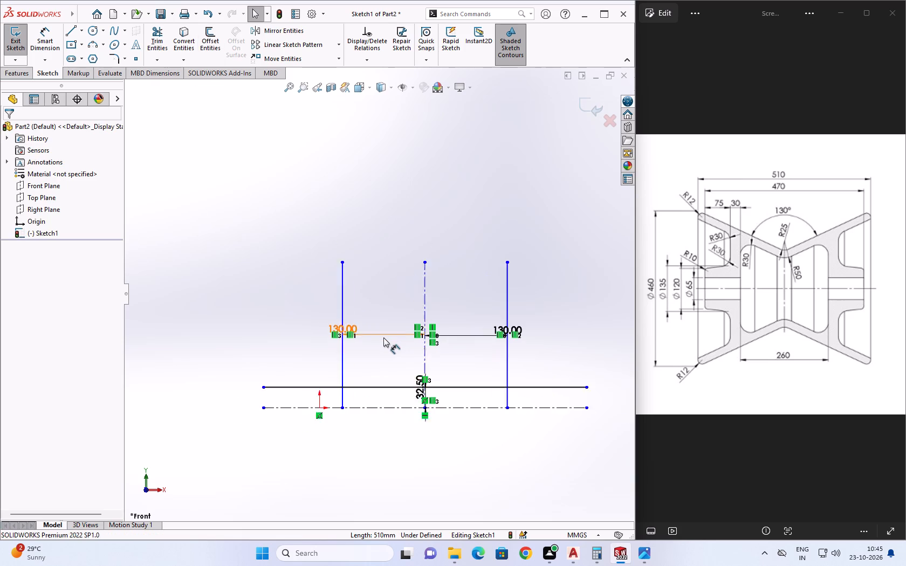
pyautogui.scroll(-1, 383, 337)
pyautogui.click(351, 329)
pyautogui.press('Delete')
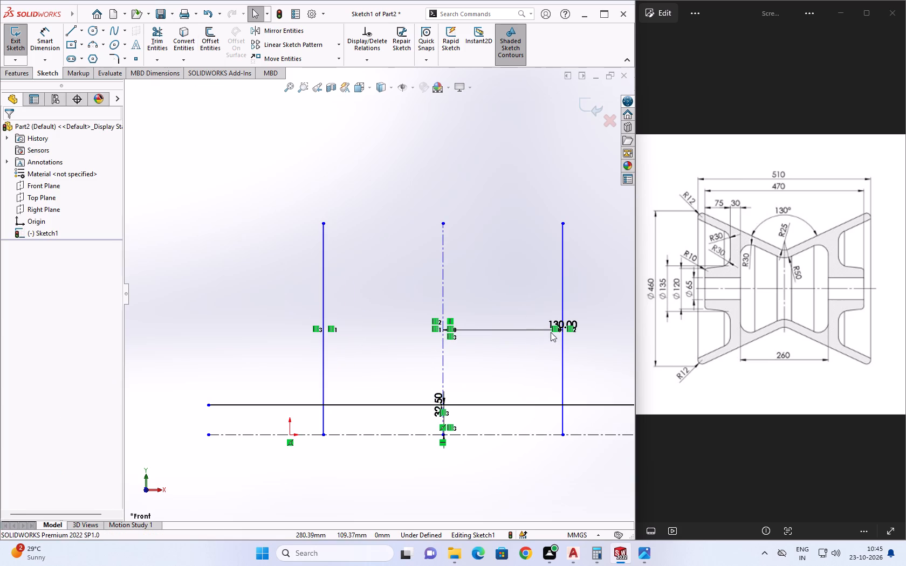
pyautogui.click(526, 332)
pyautogui.press('Delete')
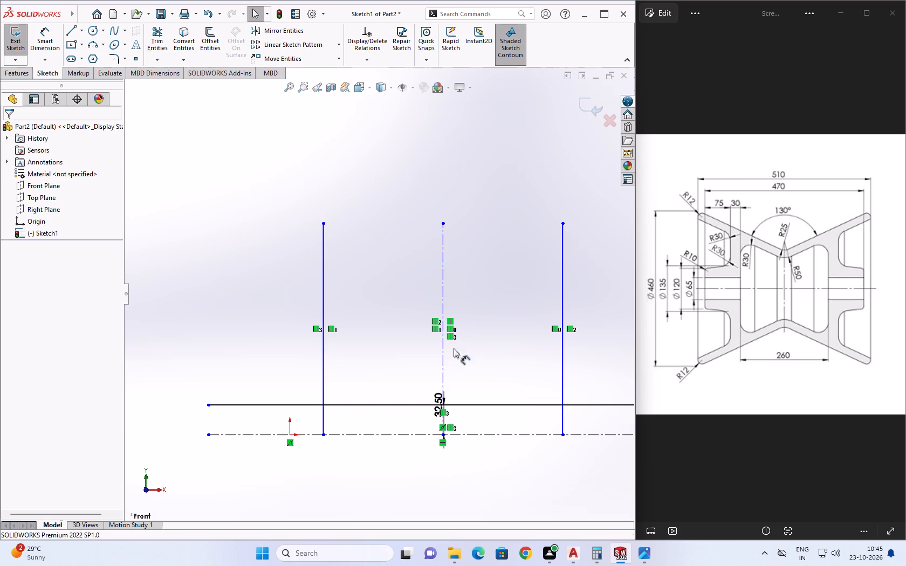
pyautogui.click(434, 404)
pyautogui.press('Delete')
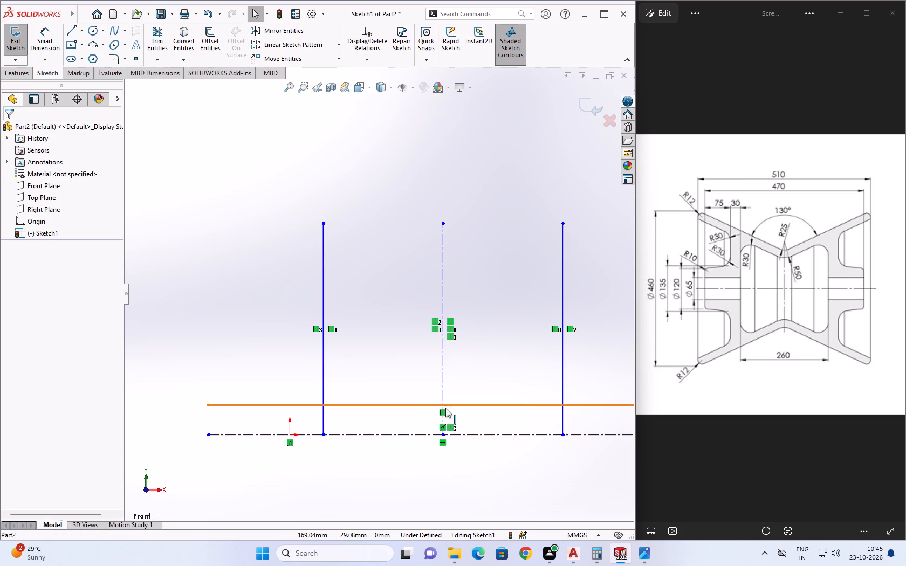
# Trim both solid vertical lines below the horizontal offset line, keeping the trimmed portions as construction geometry.
pyautogui.scroll(-1, 441, 417)
pyautogui.scroll(4, 440, 417)
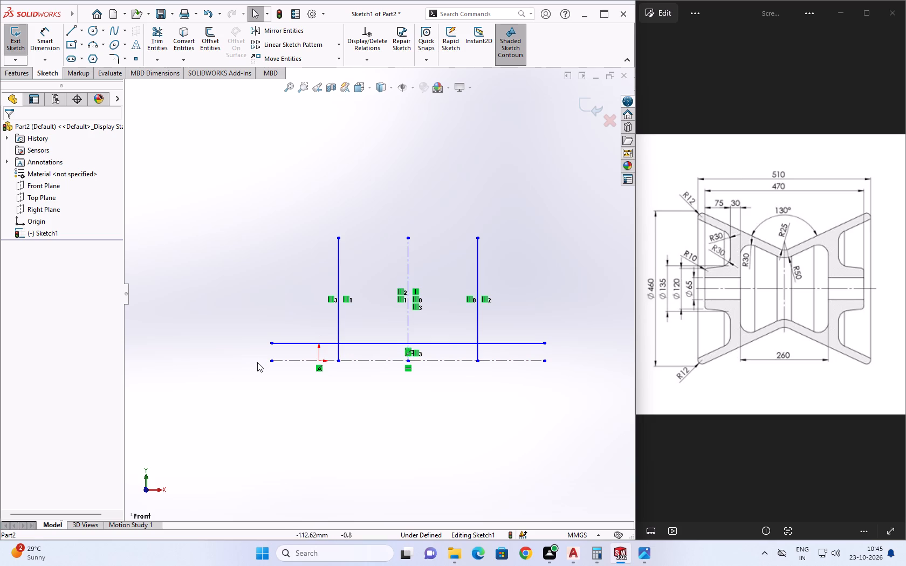
pyautogui.click(162, 39)
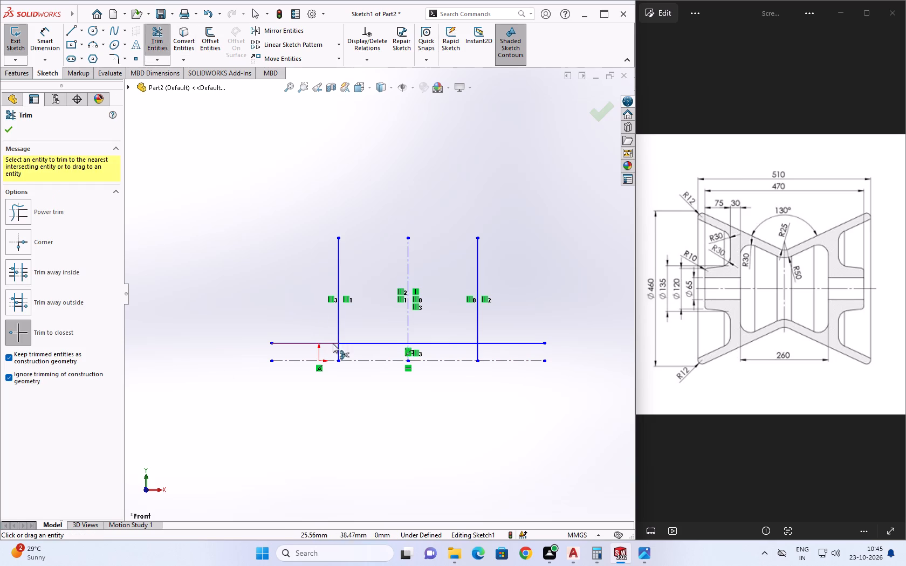
pyautogui.click(337, 355)
pyautogui.click(476, 352)
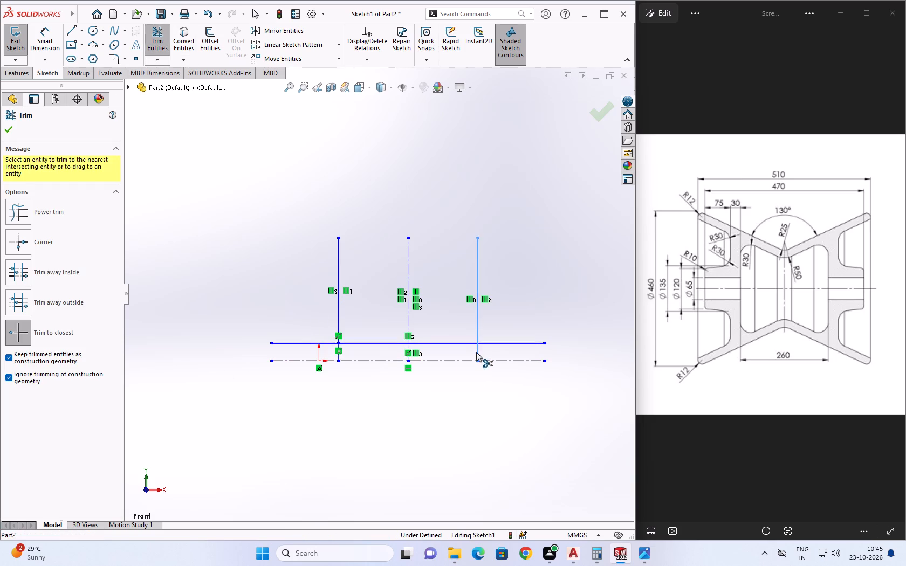
pyautogui.press('Escape')
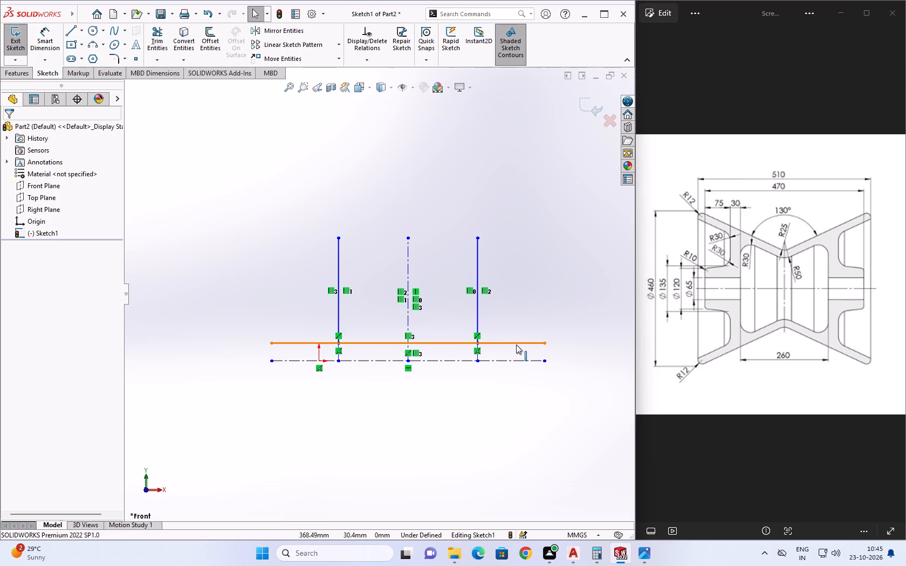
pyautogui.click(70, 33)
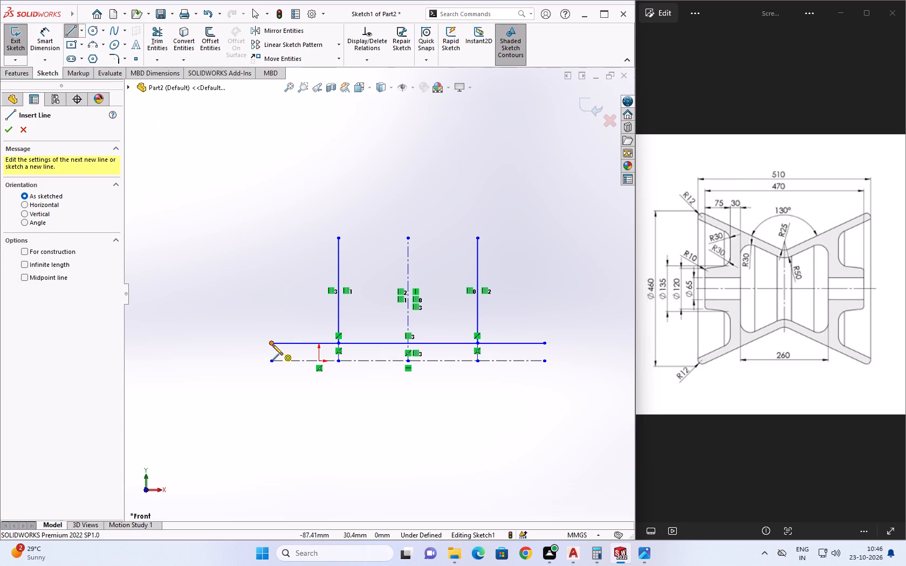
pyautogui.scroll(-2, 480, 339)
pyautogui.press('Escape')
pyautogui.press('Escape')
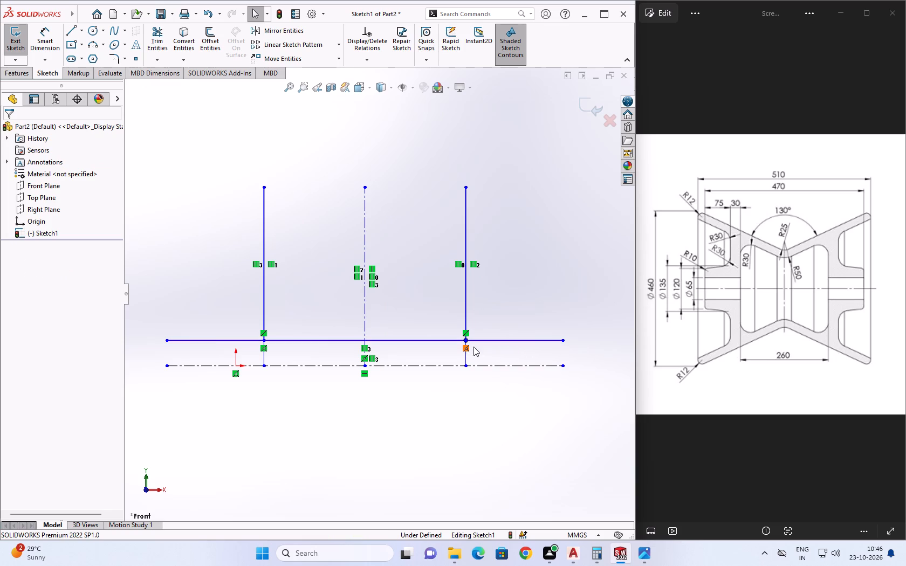
# Sketch a vertical line about 74 mm long upward from the horizontal offset line's end farthest from the origin.
pyautogui.click(75, 29)
pyautogui.moveTo(564, 341); pyautogui.dragTo(564, 335)
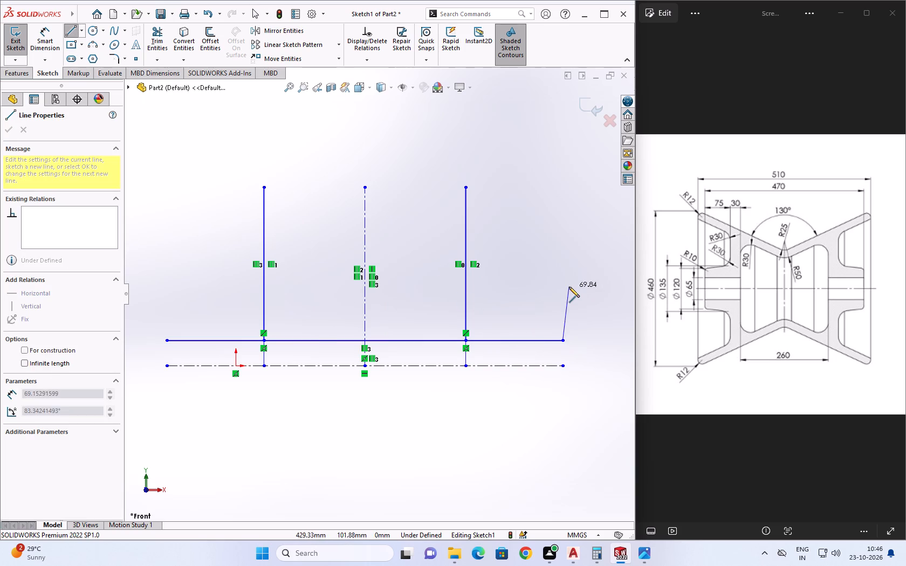
pyautogui.click(562, 283)
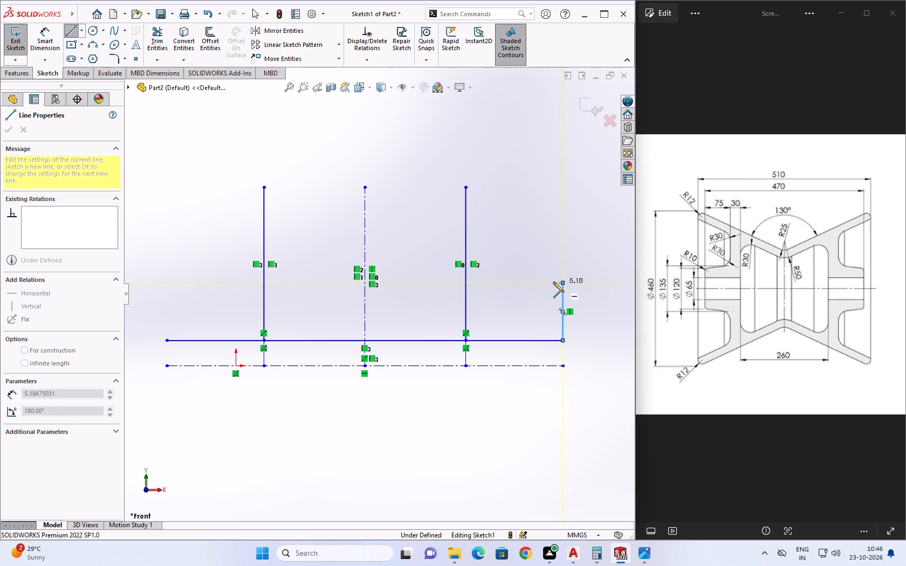
pyautogui.press('Escape')
# Set the new vertical end line's length to 10 mm, then correct it to 30 mm.
pyautogui.click(566, 302)
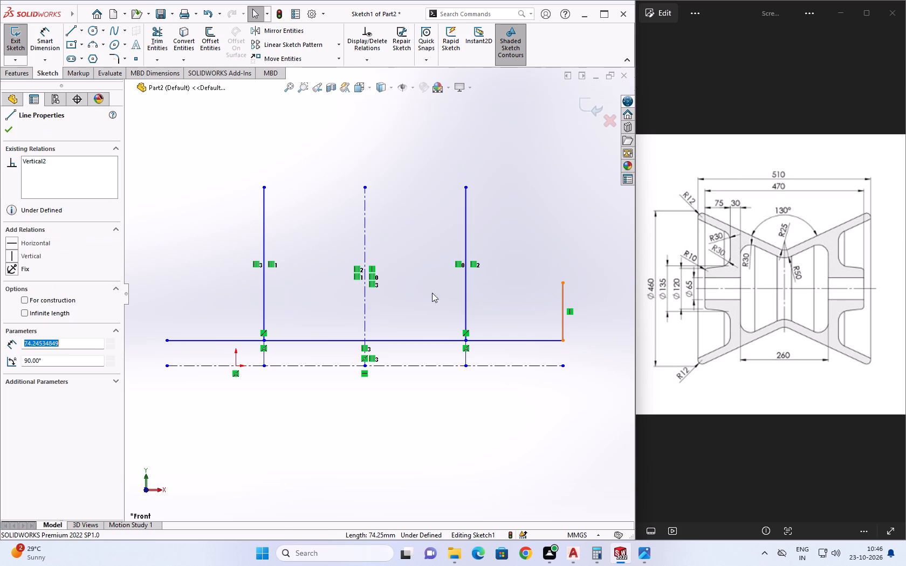
pyautogui.write('10')
pyautogui.press('Return')
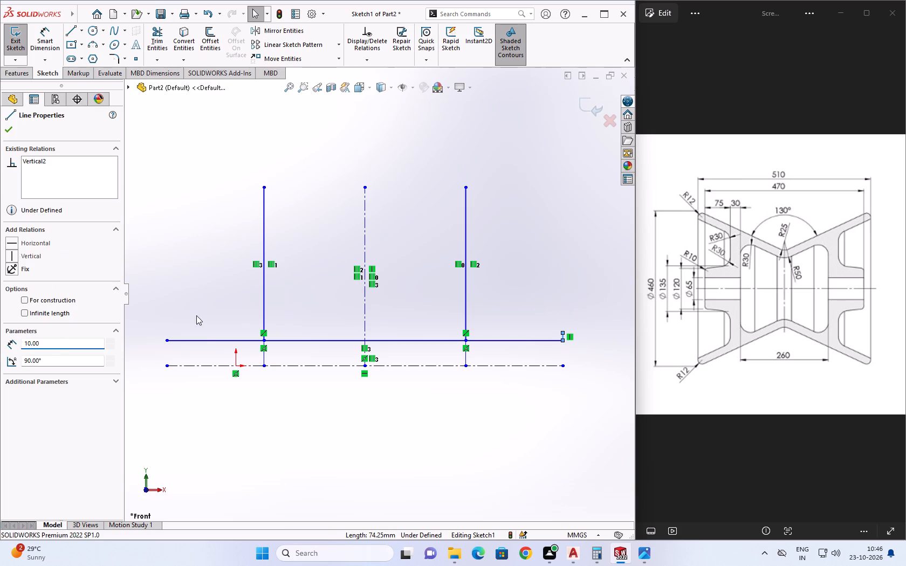
pyautogui.doubleClick(90, 345)
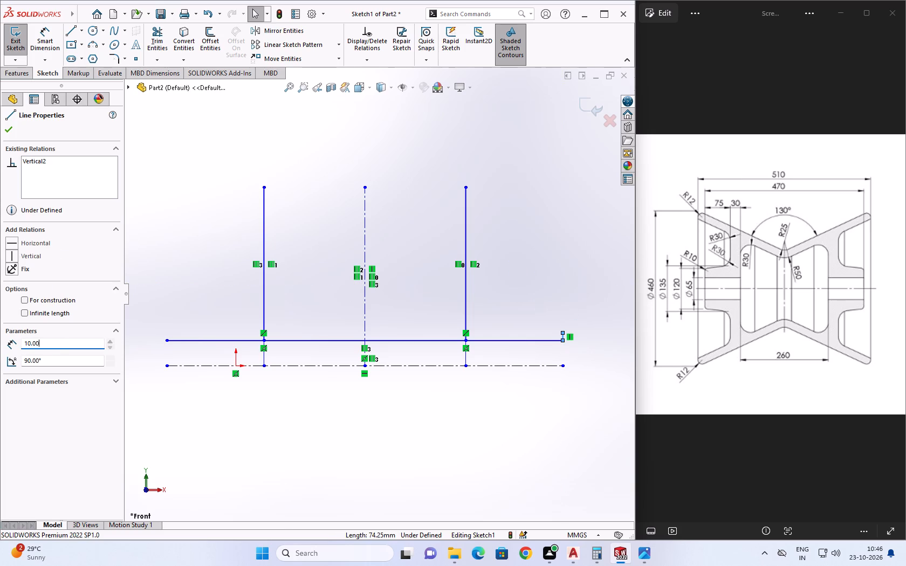
pyautogui.doubleClick(89, 346)
pyautogui.write('30')
pyautogui.press('Return')
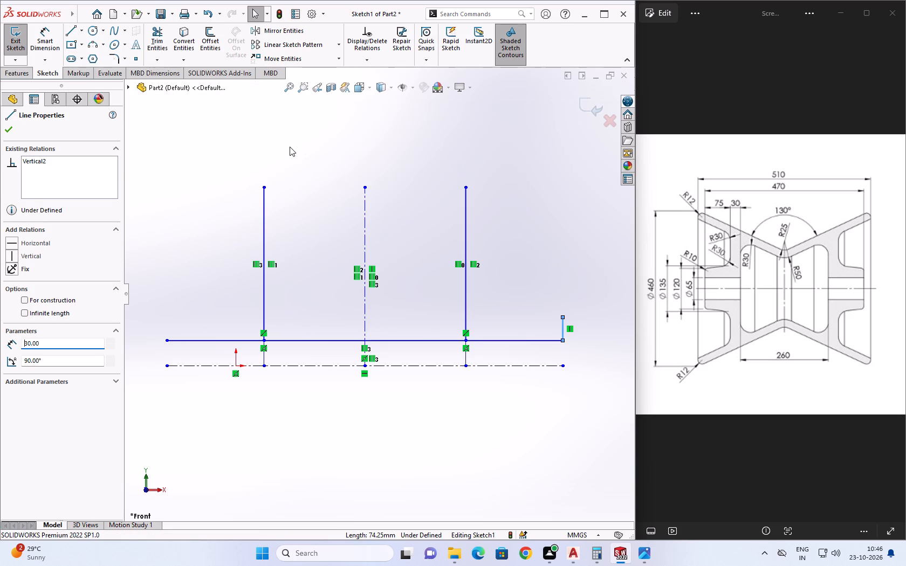
# Sketch a horizontal line from the top of the 30 mm end line back to the nearest solid vertical line.
pyautogui.press('Escape')
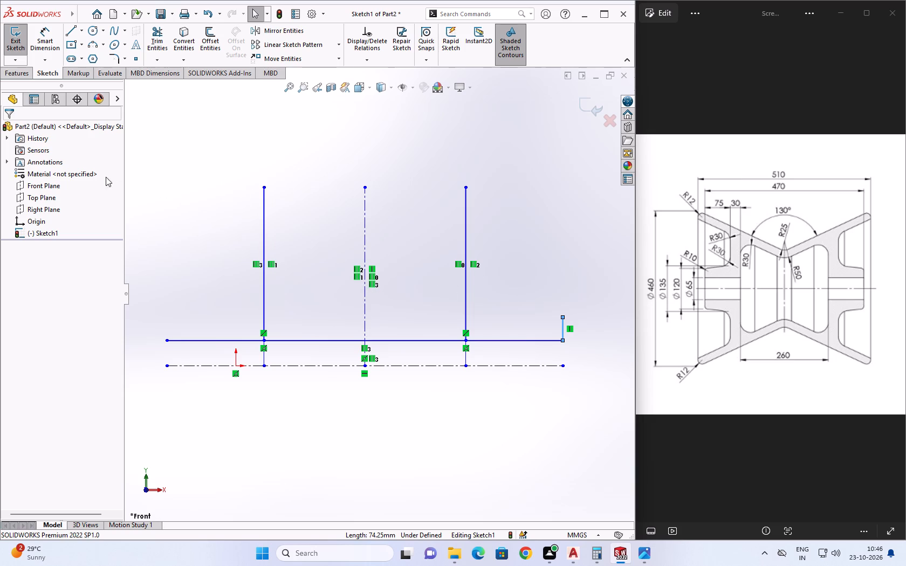
pyautogui.click(75, 32)
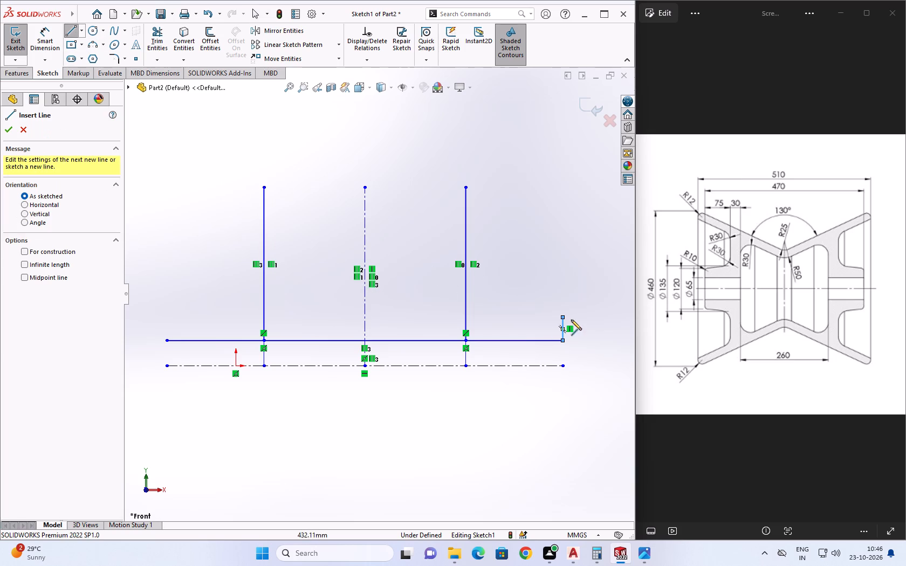
pyautogui.click(563, 319)
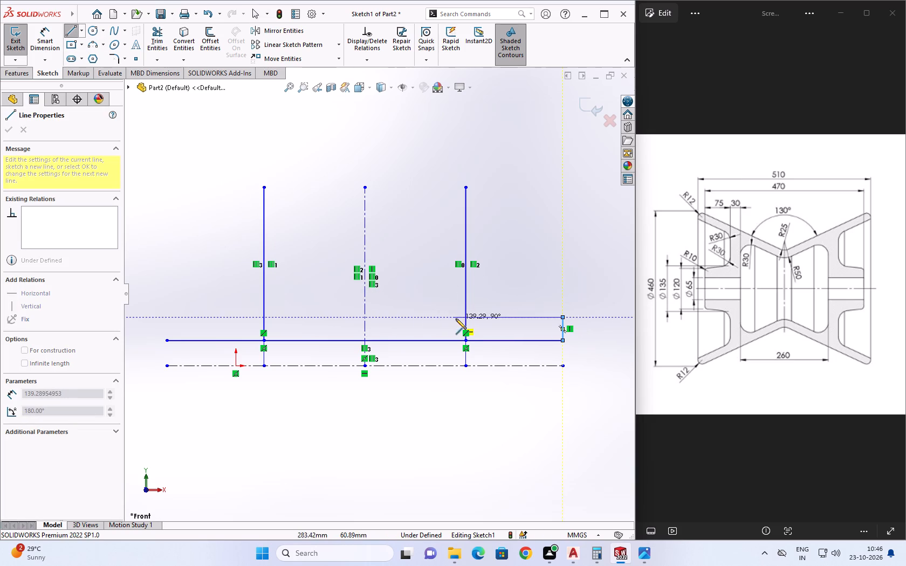
pyautogui.click(464, 317)
pyautogui.press('Escape')
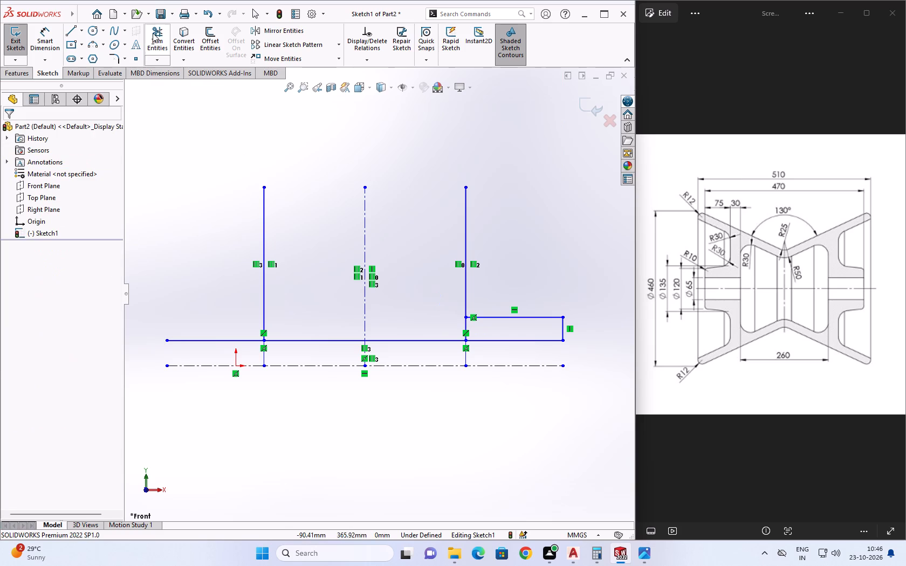
# Trim the vertical line farthest from the origin below the new horizontal line, keeping the trimmed portion as construction geometry.
pyautogui.click(155, 29)
pyautogui.click(466, 322)
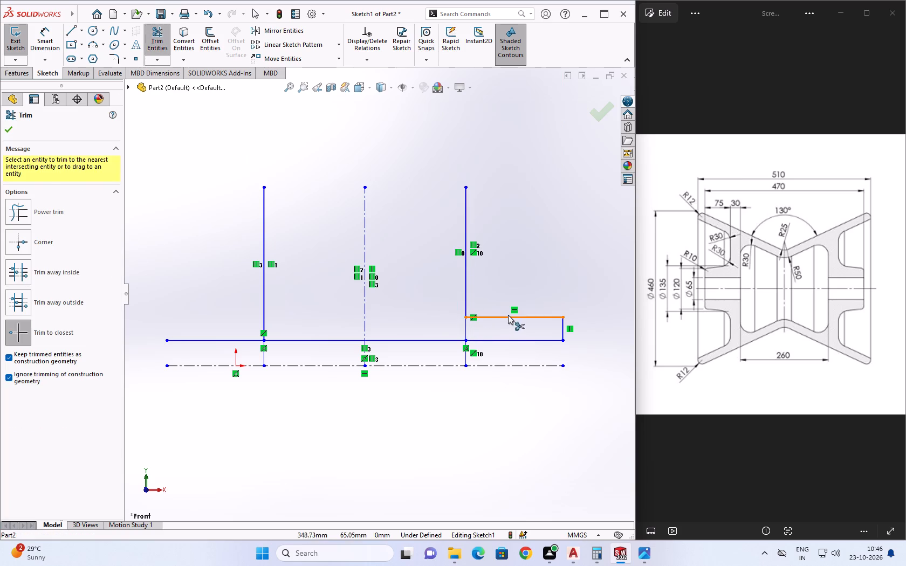
pyautogui.press('Escape')
pyautogui.click(163, 43)
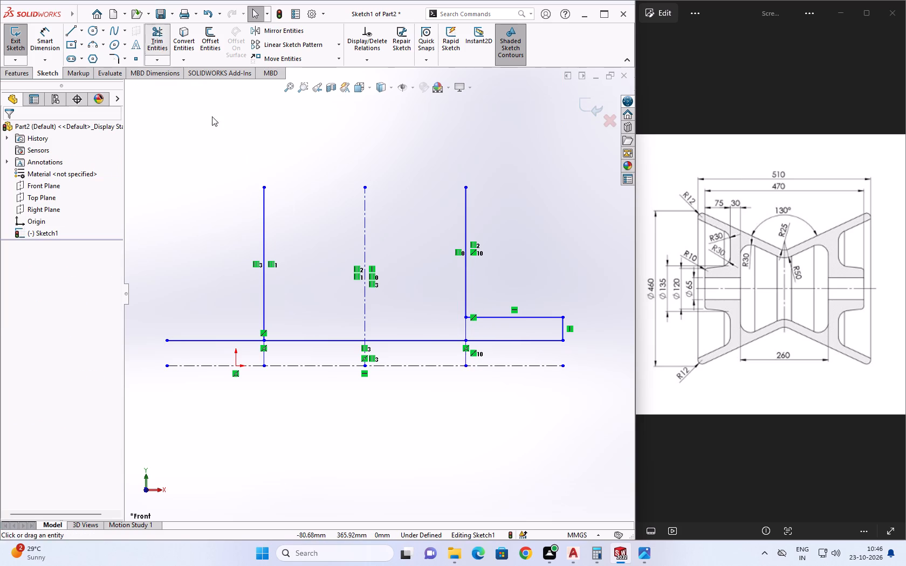
pyautogui.click(465, 357)
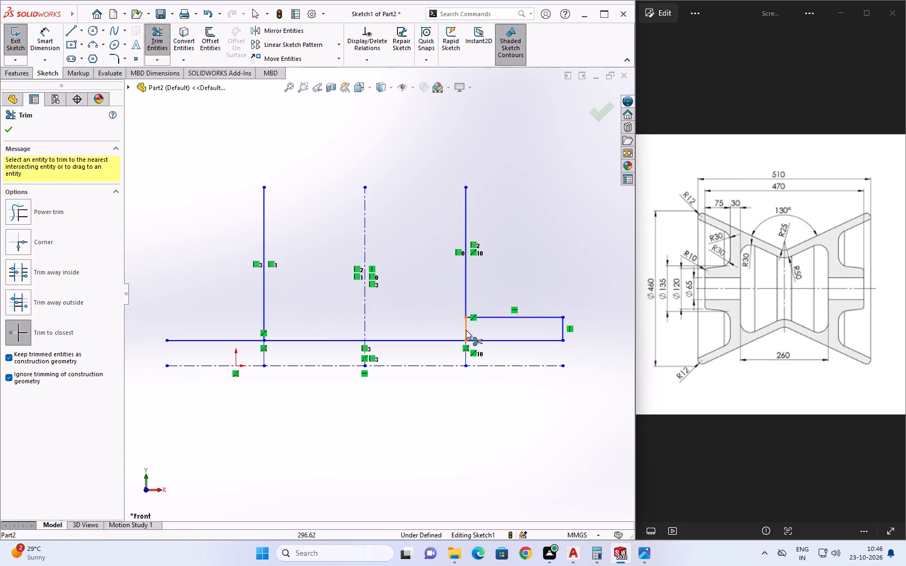
pyautogui.click(466, 330)
pyautogui.press('Escape')
pyautogui.press('Escape')
# Delete the two leftover construction segments below the trimmed vertical line.
pyautogui.click(465, 358)
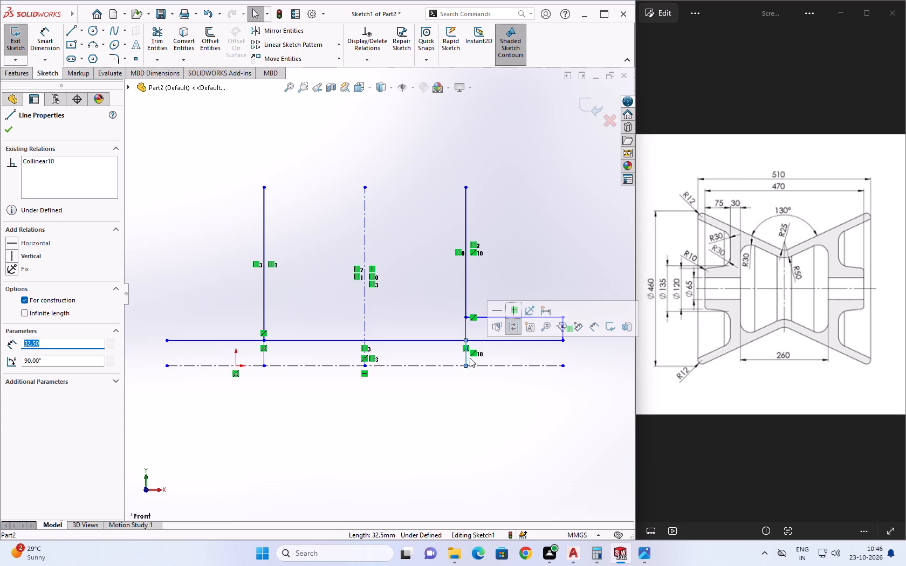
pyautogui.press('Delete')
pyautogui.click(467, 330)
pyautogui.press('Delete')
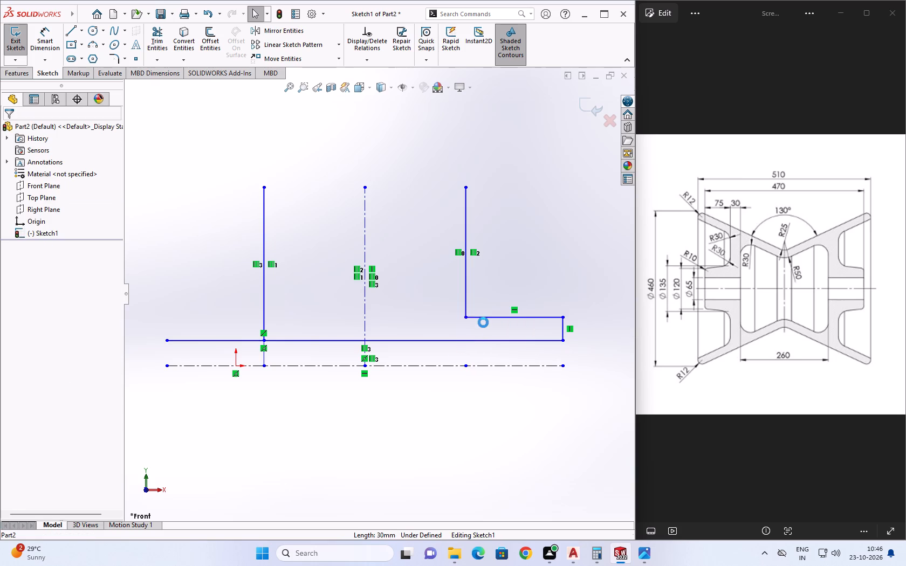
# Sketch a sloped line rising from the vertical centerline toward the vertical line farthest from the origin.
pyautogui.scroll(-1, 542, 298)
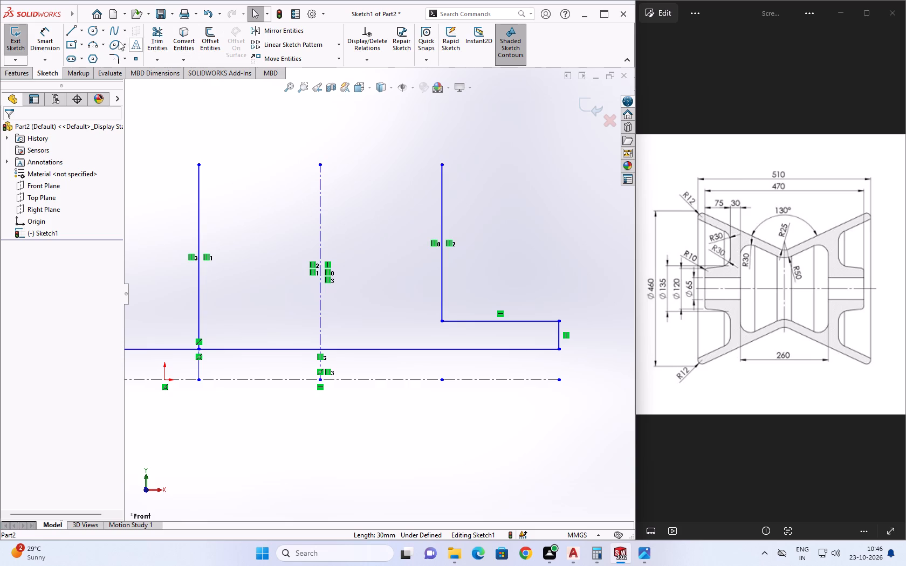
pyautogui.click(72, 30)
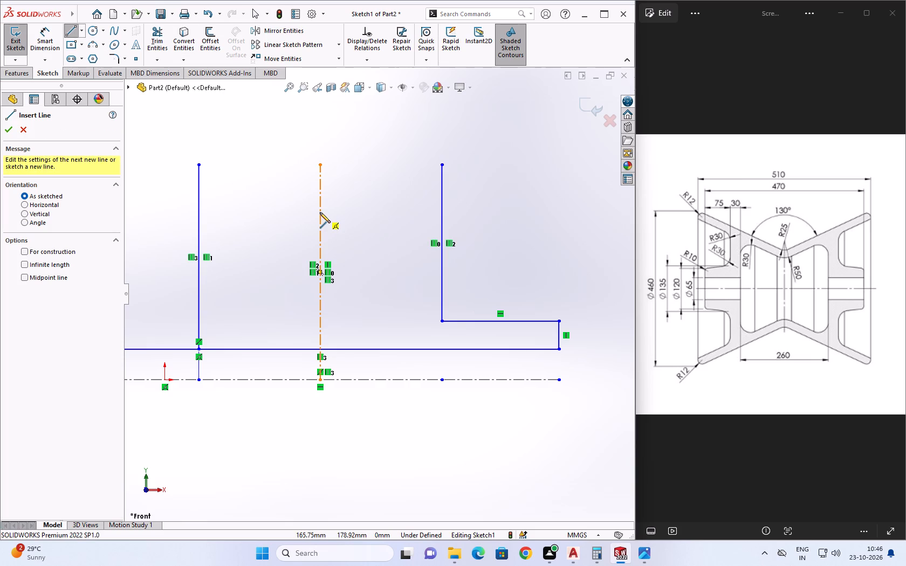
pyautogui.click(320, 212)
pyautogui.click(394, 182)
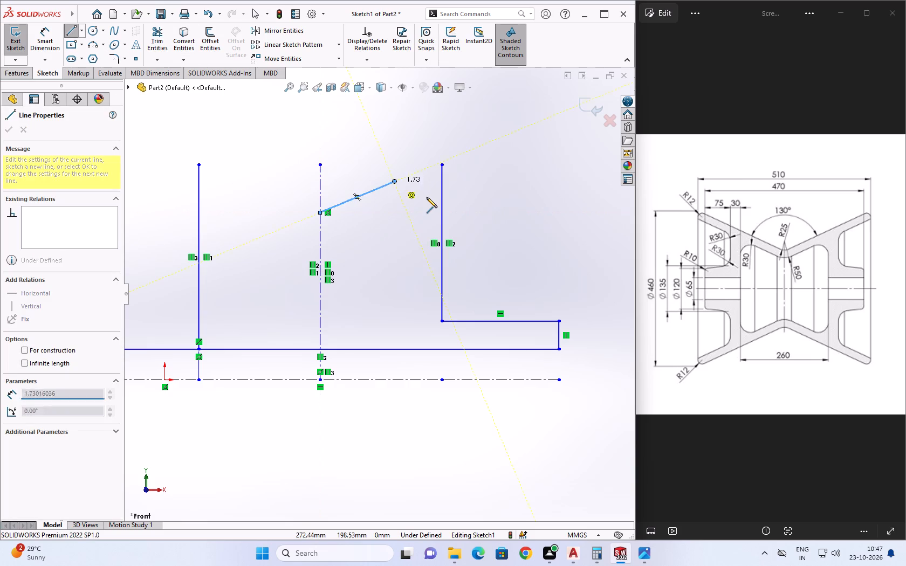
pyautogui.press('Escape')
# Sketch a three-point arc from the sloped line's upper end to the adjacent vertical line and set its radius to 30 mm.
pyautogui.click(91, 46)
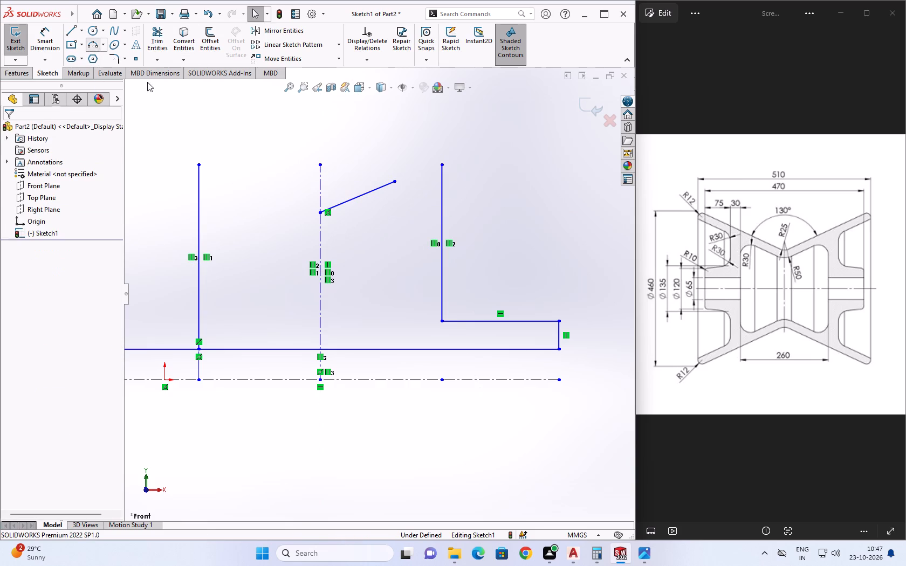
pyautogui.click(396, 180)
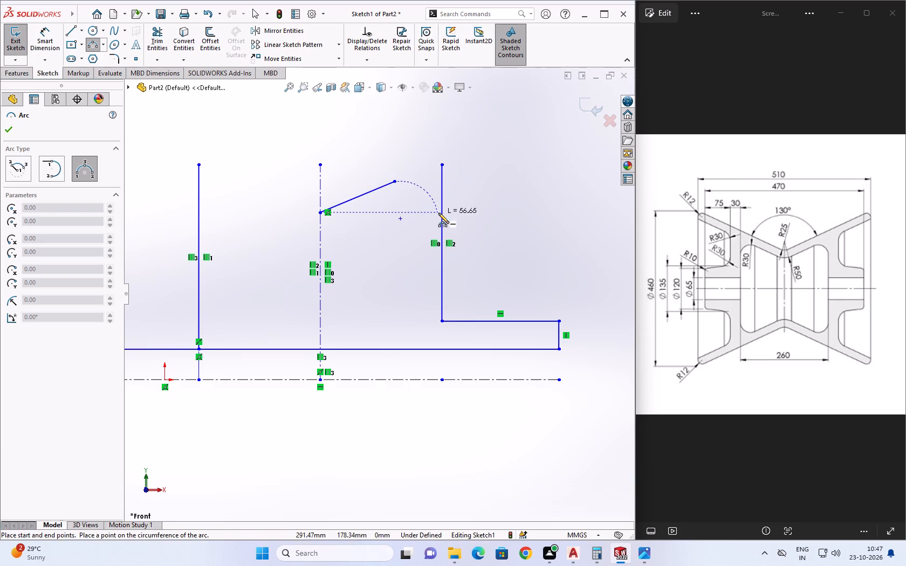
pyautogui.click(440, 213)
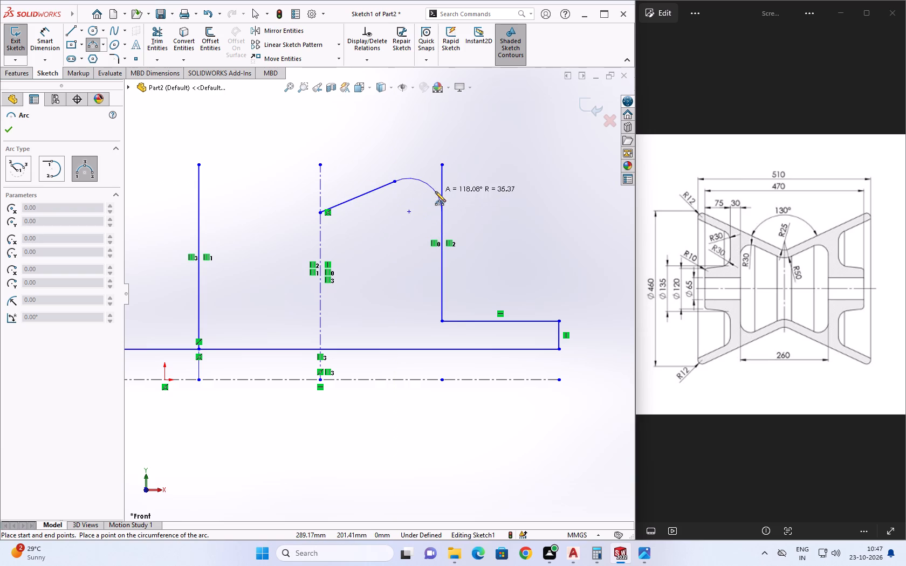
pyautogui.click(435, 191)
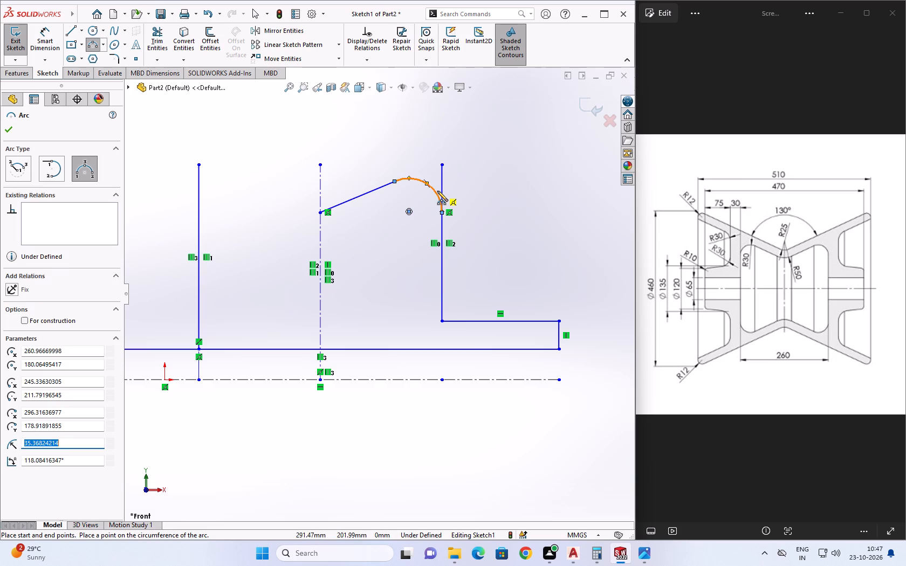
pyautogui.write('30')
pyautogui.press('Return')
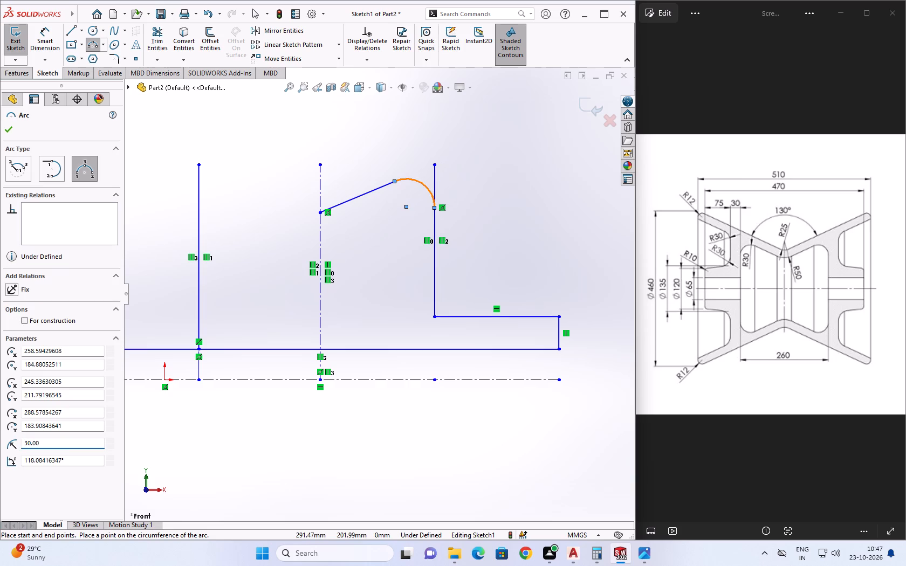
pyautogui.press('Escape')
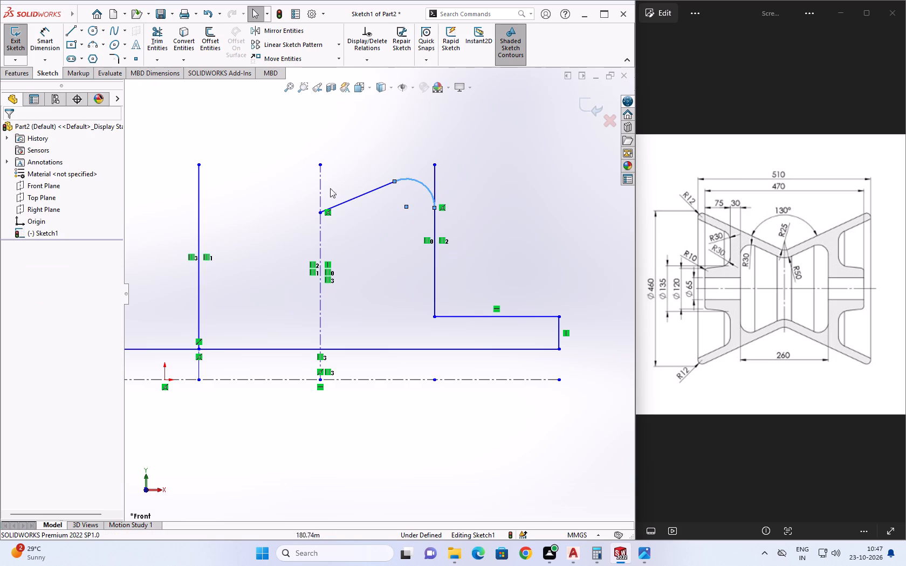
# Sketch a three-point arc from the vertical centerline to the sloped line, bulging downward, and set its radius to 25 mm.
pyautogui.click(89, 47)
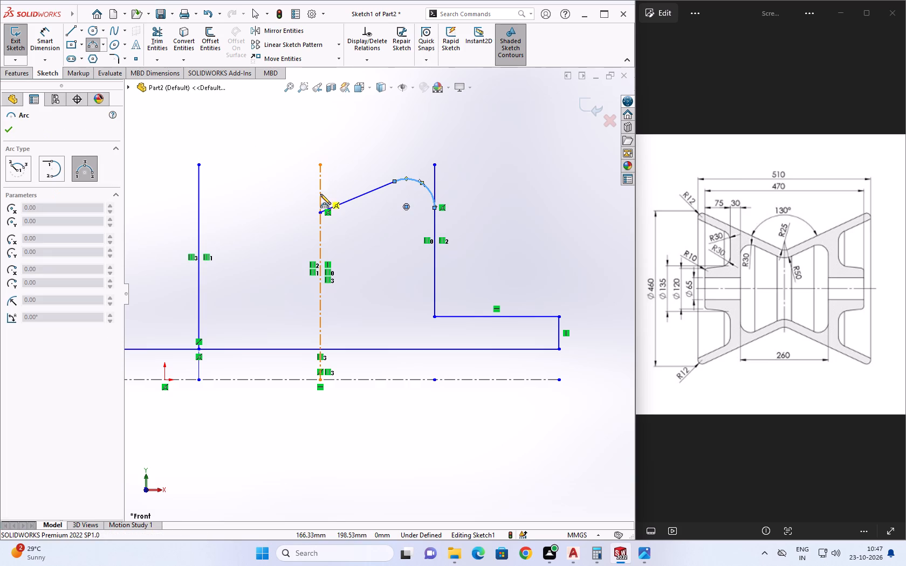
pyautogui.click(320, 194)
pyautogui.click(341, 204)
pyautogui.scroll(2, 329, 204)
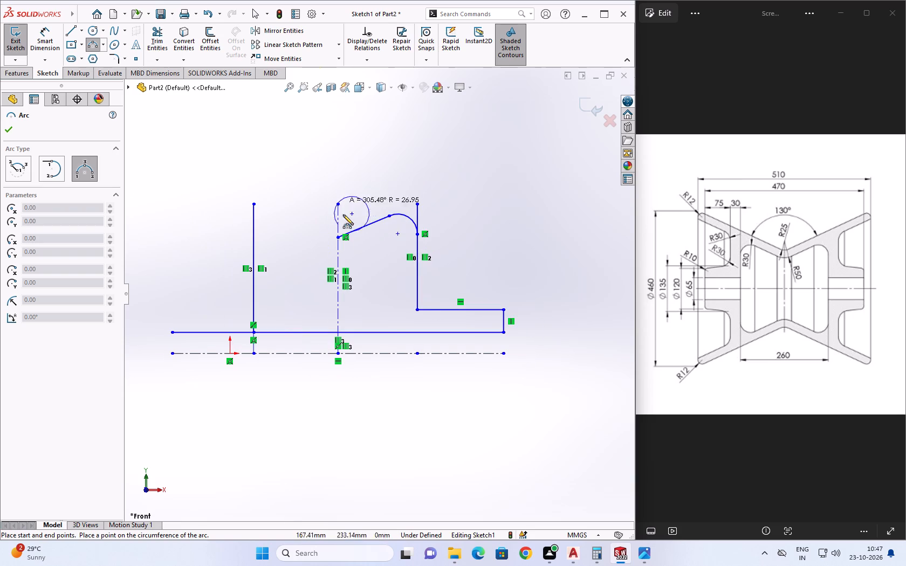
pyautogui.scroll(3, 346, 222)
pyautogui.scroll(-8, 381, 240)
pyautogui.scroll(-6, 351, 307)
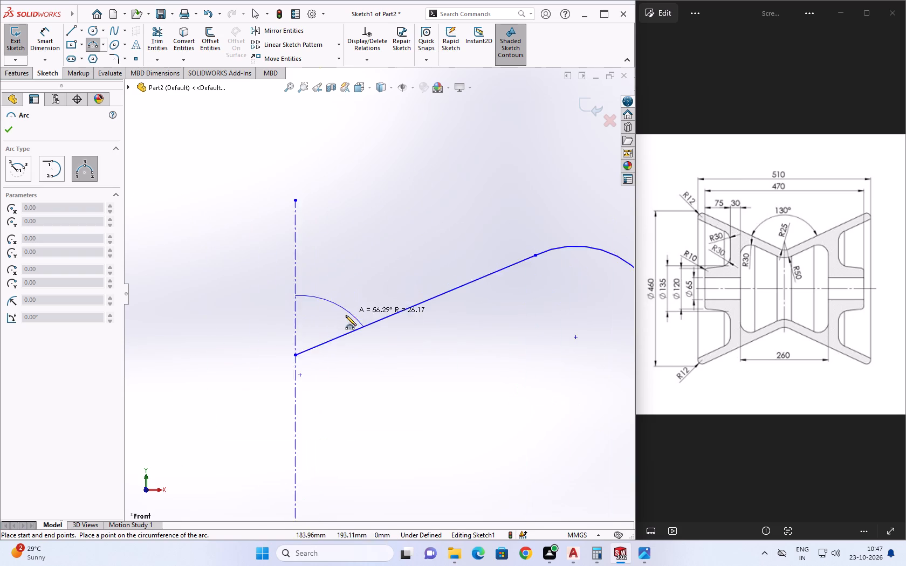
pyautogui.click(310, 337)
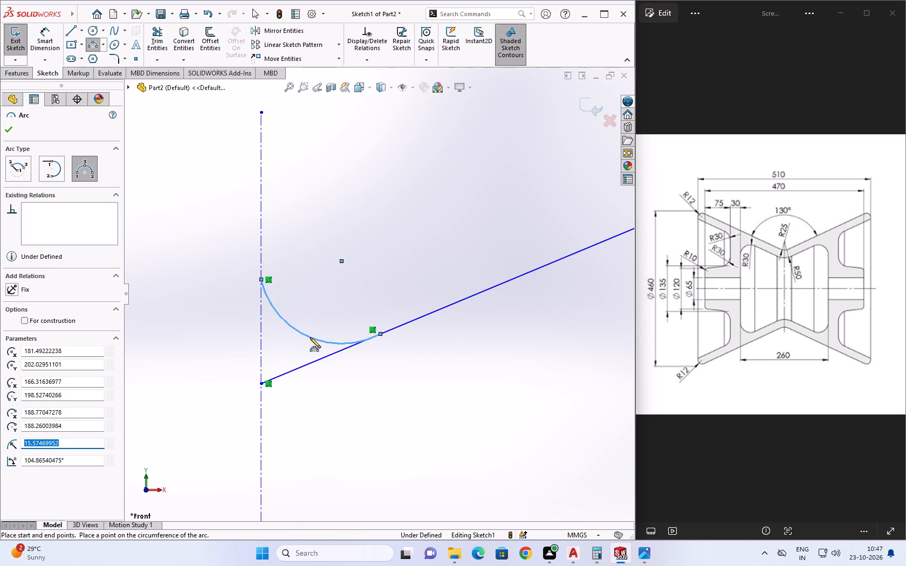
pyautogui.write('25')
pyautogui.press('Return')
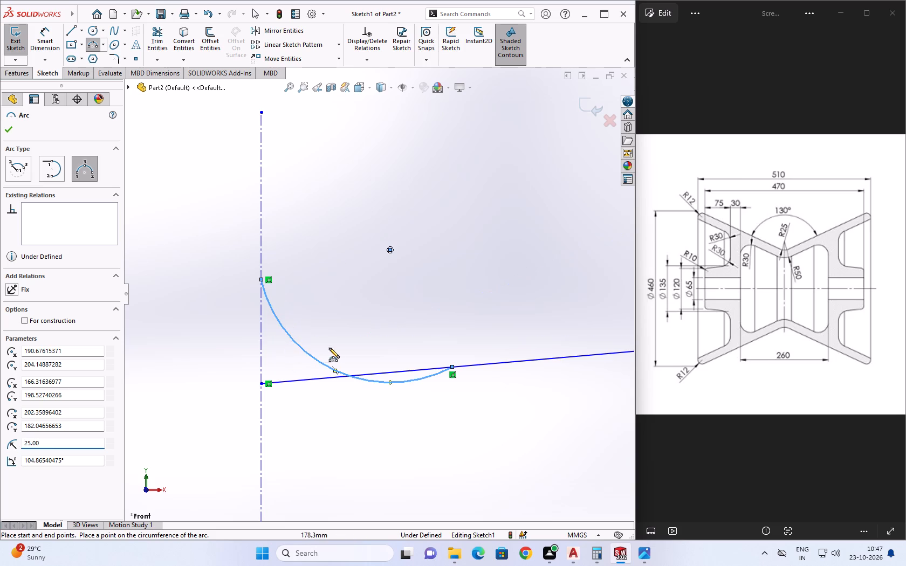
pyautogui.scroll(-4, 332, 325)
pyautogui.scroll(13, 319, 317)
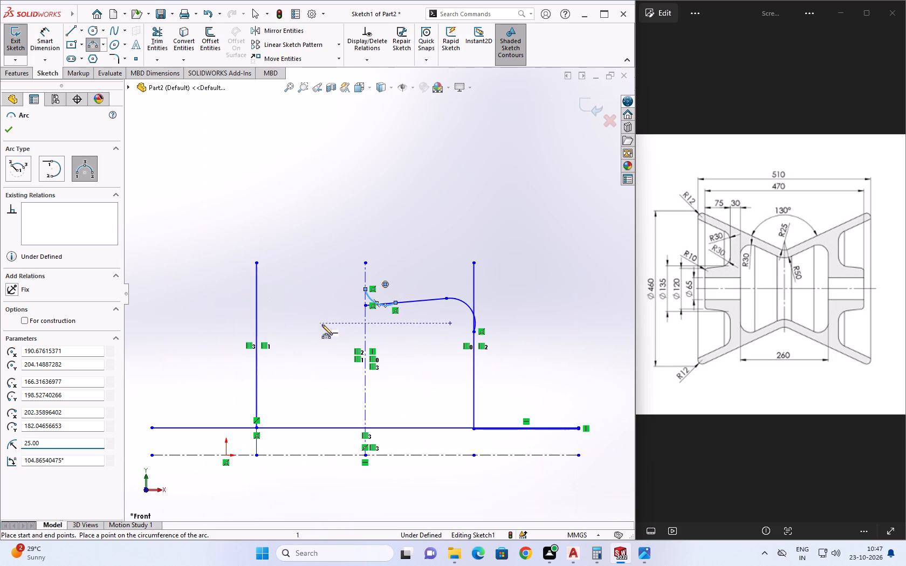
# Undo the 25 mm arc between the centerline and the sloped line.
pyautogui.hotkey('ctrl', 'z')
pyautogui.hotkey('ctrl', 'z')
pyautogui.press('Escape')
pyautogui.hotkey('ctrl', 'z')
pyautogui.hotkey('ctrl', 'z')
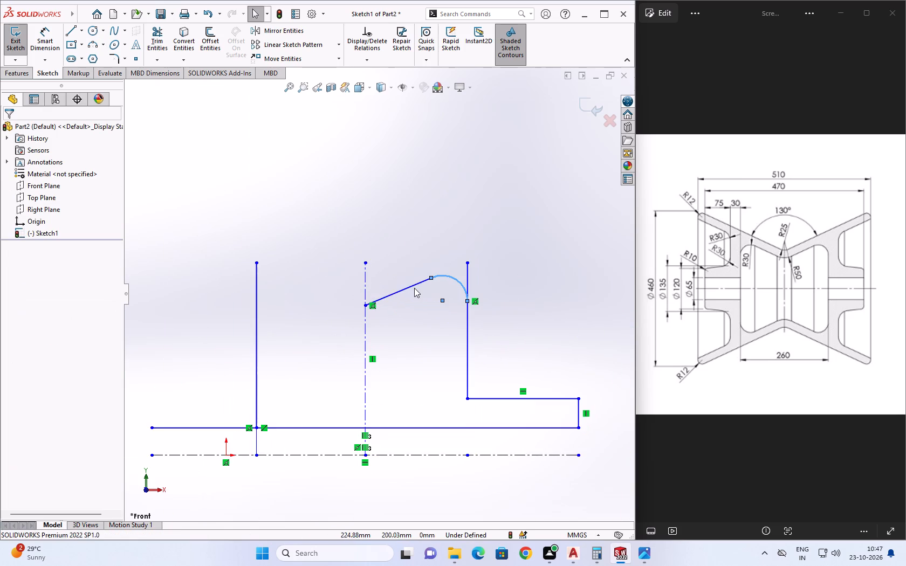
# Redraw the three-point arc from the centerline to a point farther along the sloped line, with a 25 mm radius.
pyautogui.click(91, 46)
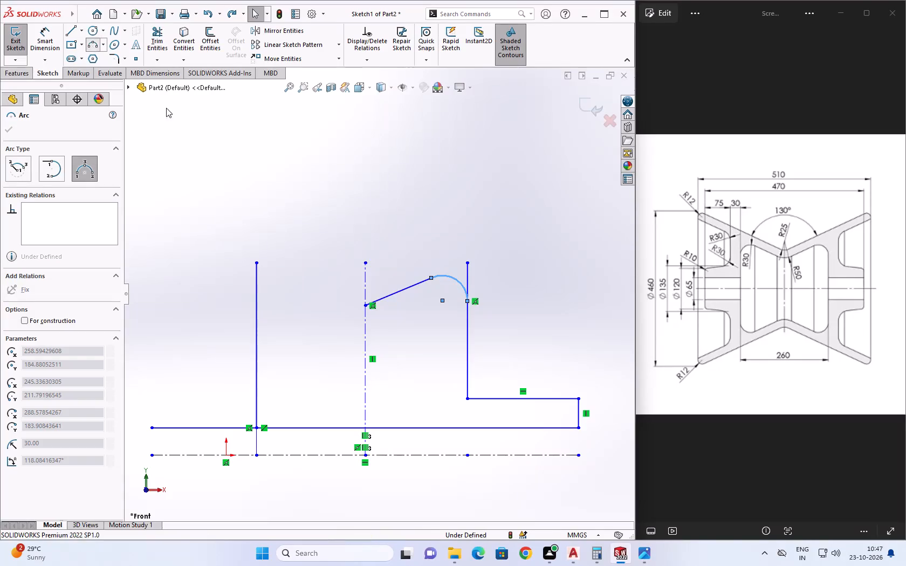
pyautogui.click(365, 281)
pyautogui.click(397, 294)
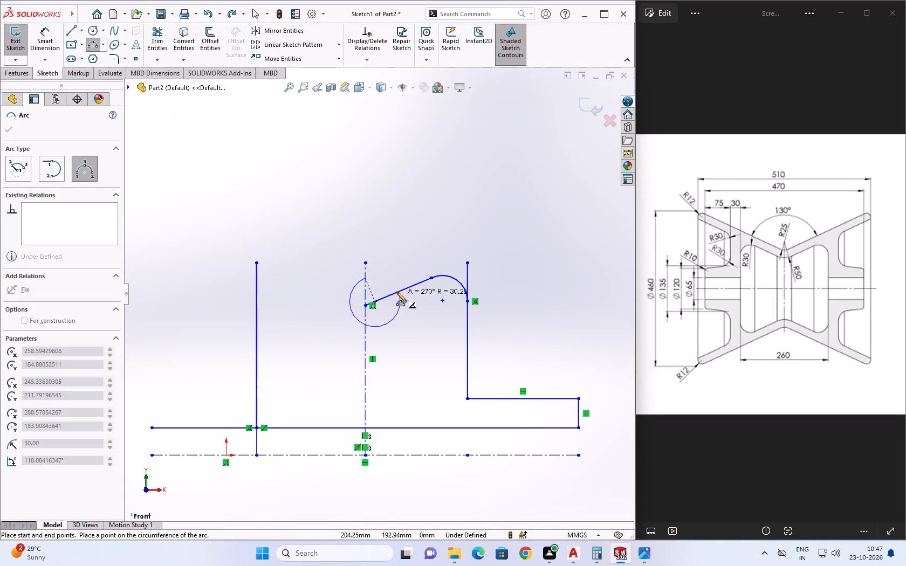
pyautogui.scroll(8, 397, 286)
pyautogui.scroll(-10, 386, 291)
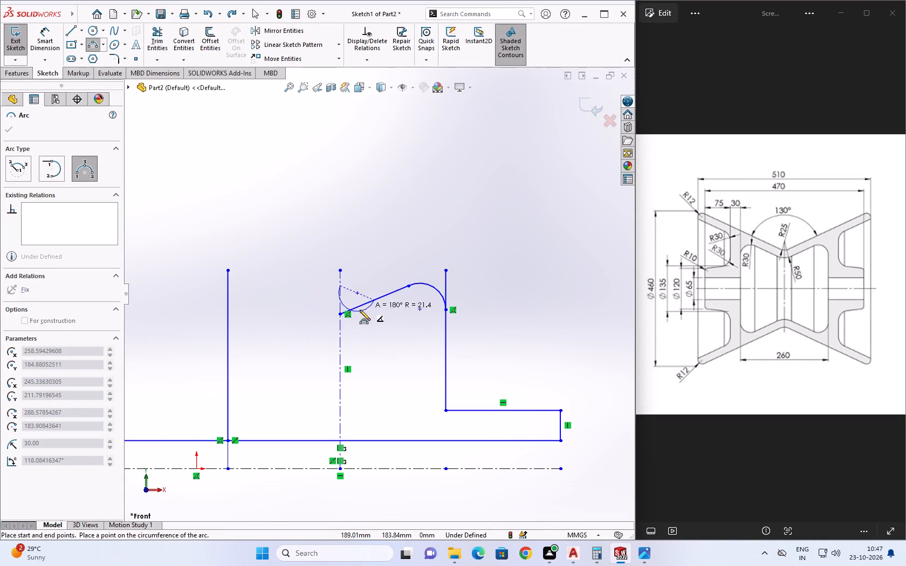
pyautogui.scroll(1, 358, 303)
pyautogui.scroll(-7, 358, 303)
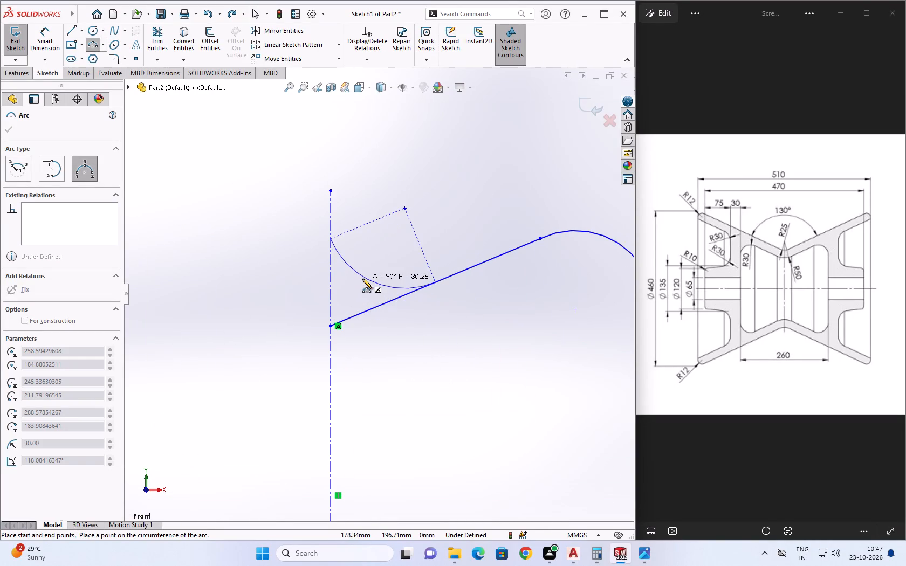
pyautogui.click(362, 279)
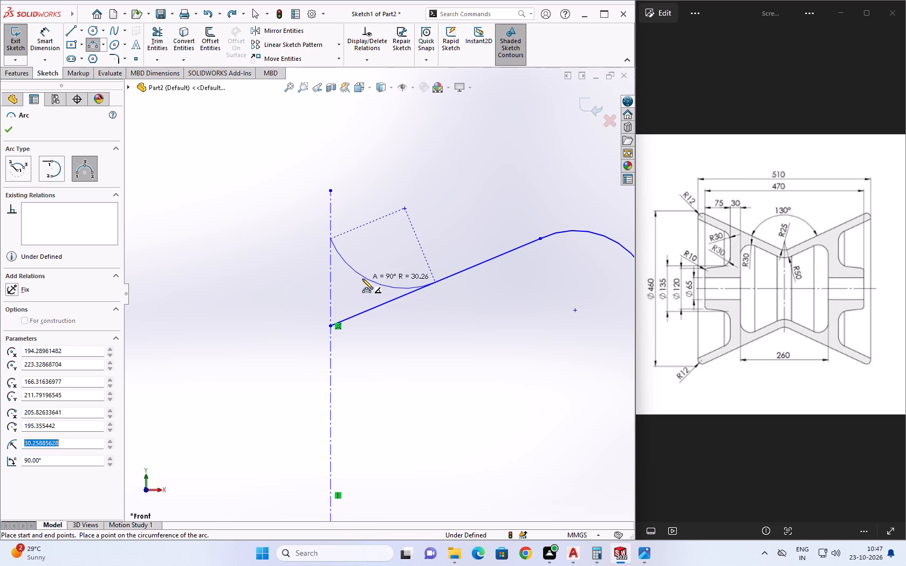
pyautogui.write('25')
pyautogui.press('Return')
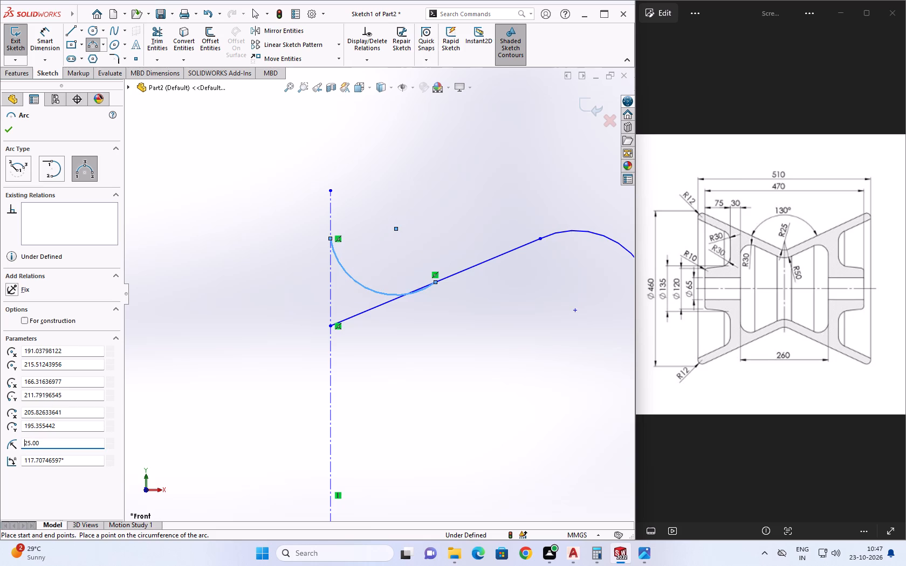
pyautogui.press('Escape')
pyautogui.press('Escape')
# Trim the sloped line's lower portion up to the 25 mm arc's far end and delete the leftover construction segments.
pyautogui.click(153, 40)
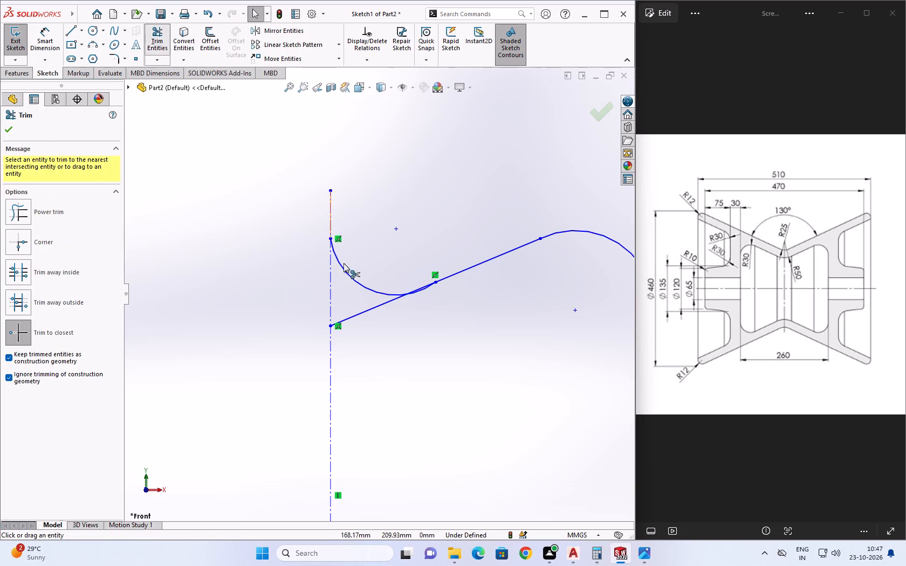
pyautogui.click(379, 305)
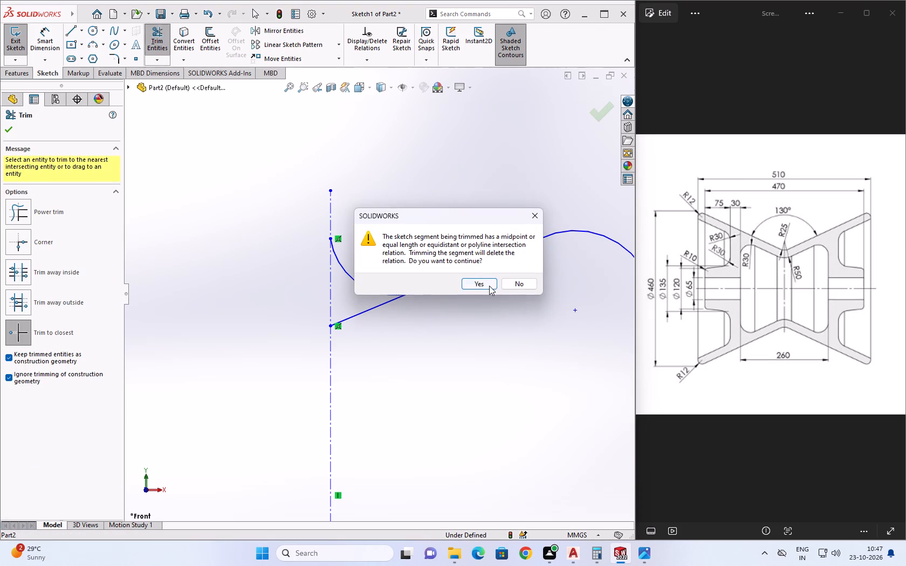
pyautogui.click(489, 286)
pyautogui.scroll(-6, 418, 289)
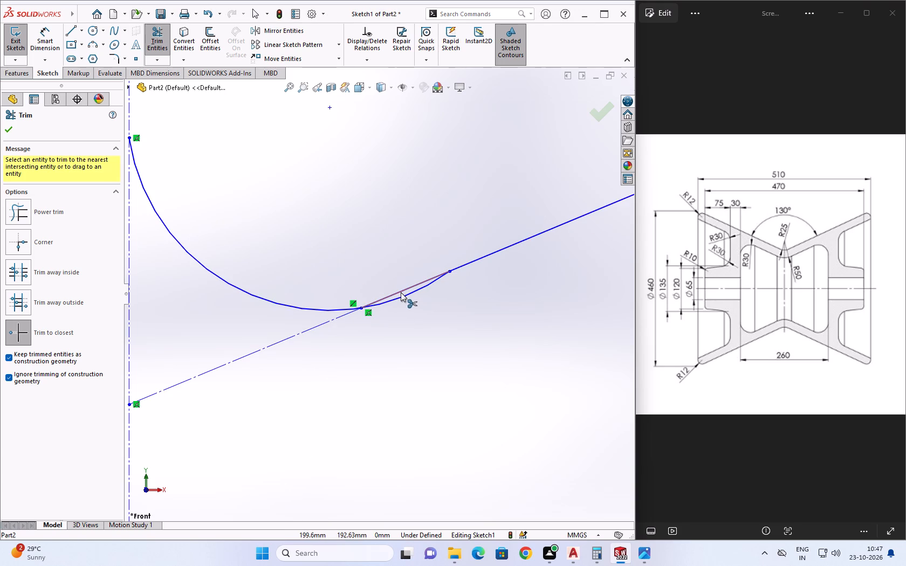
pyautogui.click(402, 292)
pyautogui.click(317, 327)
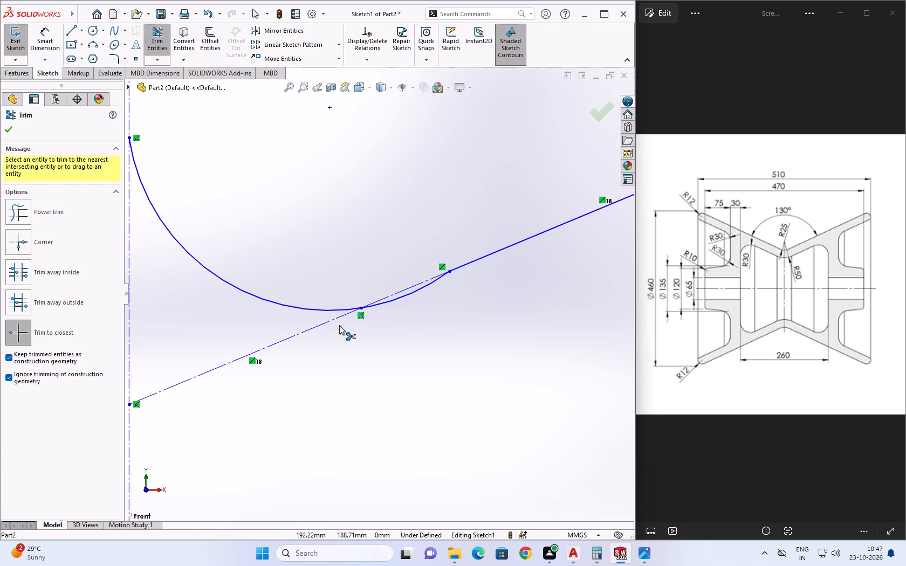
pyautogui.press('Escape')
pyautogui.press('Escape')
pyautogui.click(320, 327)
pyautogui.press('Delete')
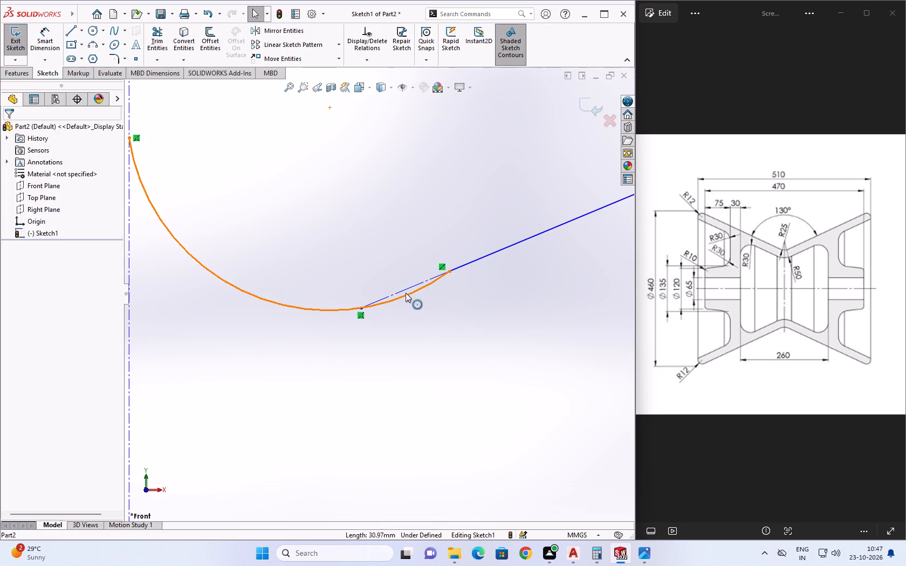
pyautogui.click(406, 289)
pyautogui.press('Delete')
# Trim the vertical line above the 30 mm arc and delete the leftover construction segment.
pyautogui.scroll(12, 434, 310)
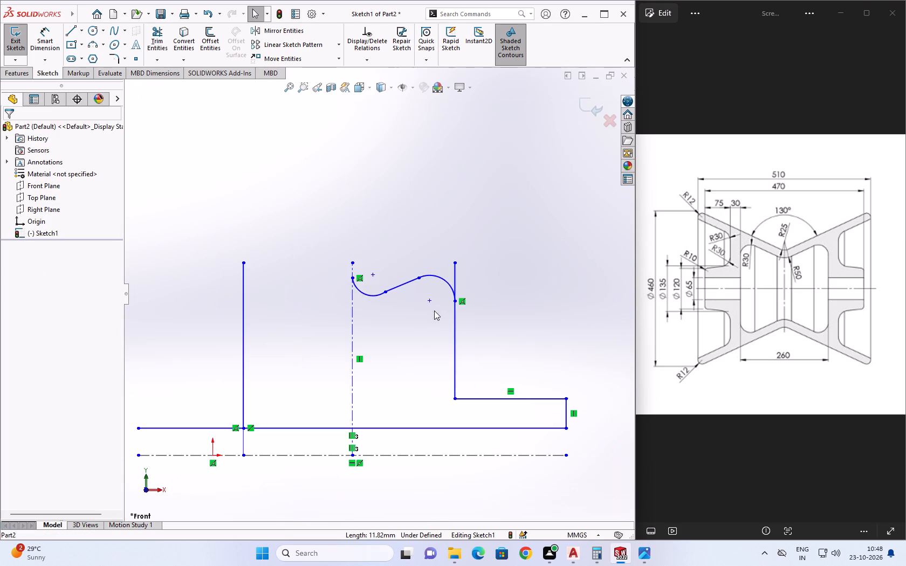
pyautogui.scroll(-1, 447, 278)
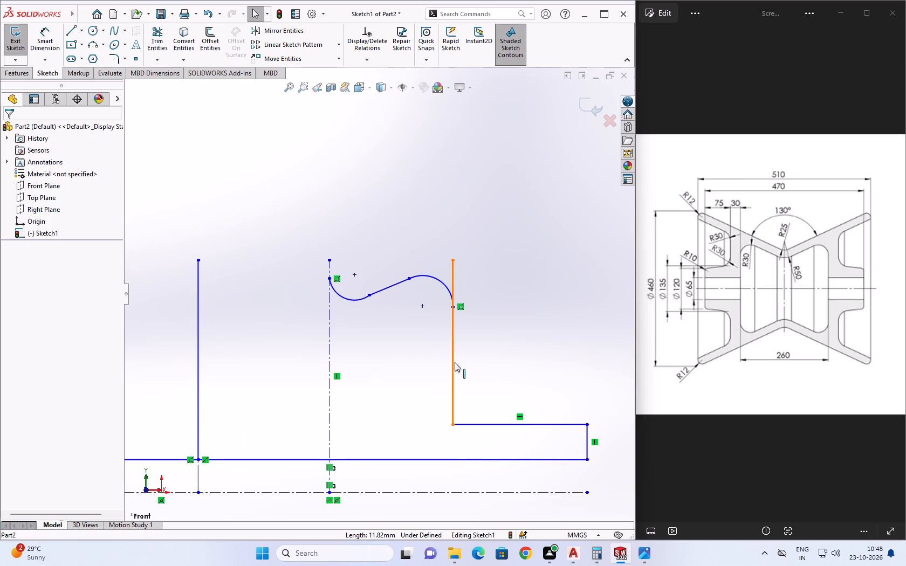
pyautogui.click(166, 36)
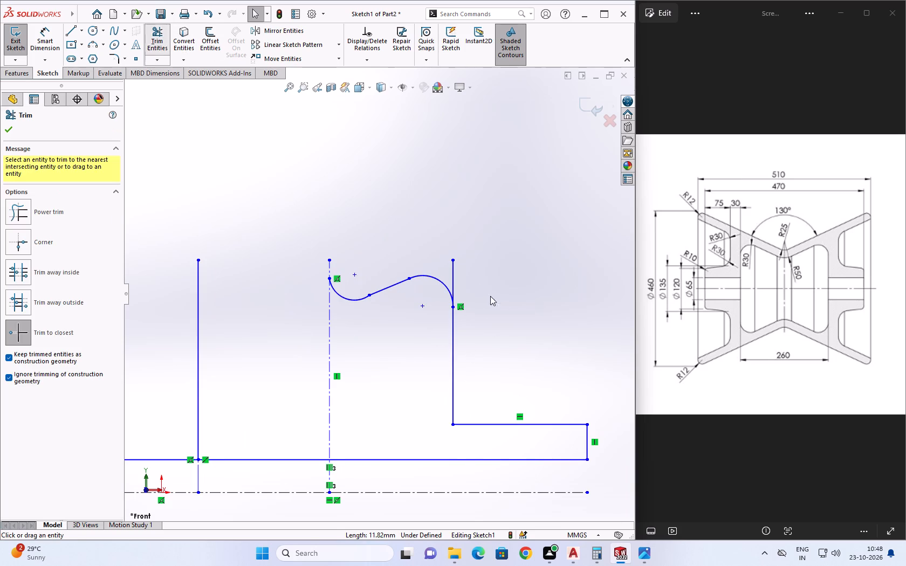
pyautogui.click(452, 269)
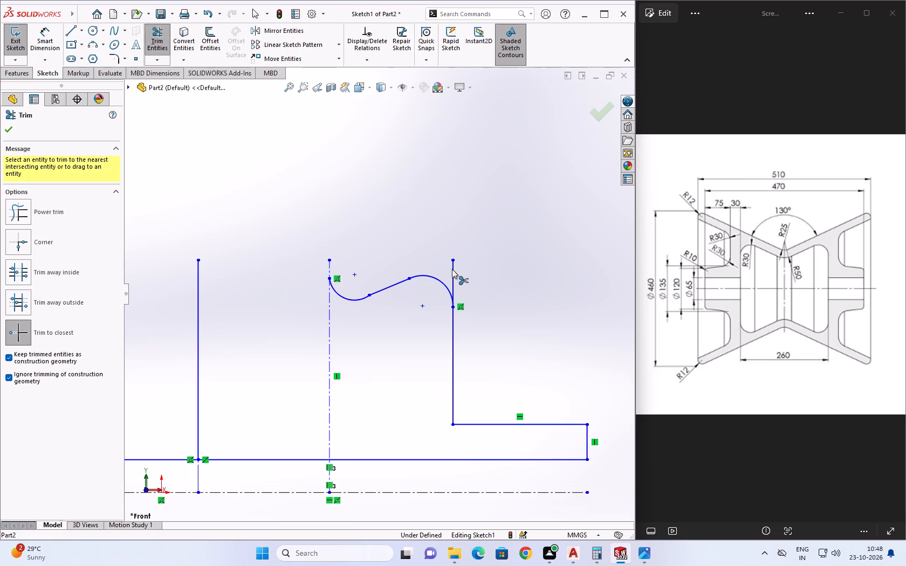
pyautogui.click(456, 274)
pyautogui.press('Escape')
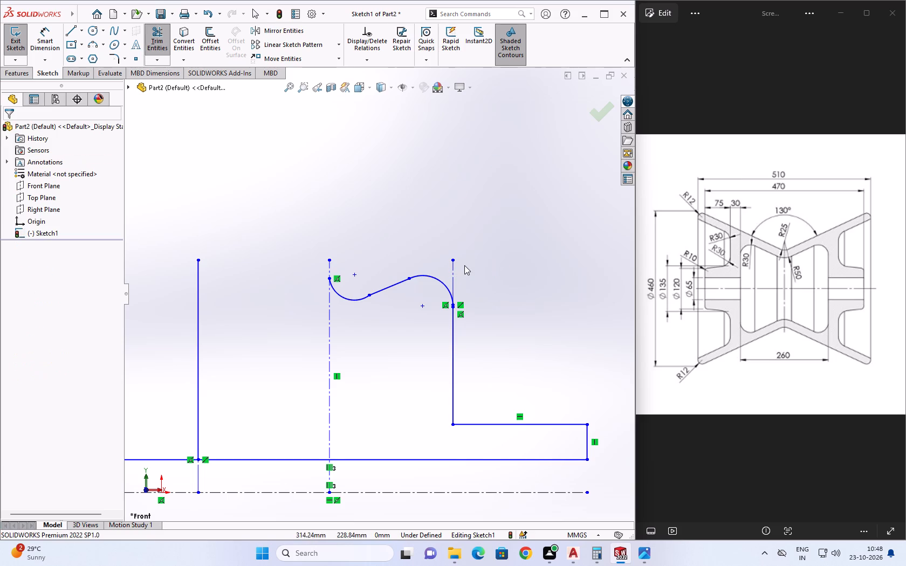
pyautogui.click(454, 264)
pyautogui.press('Delete')
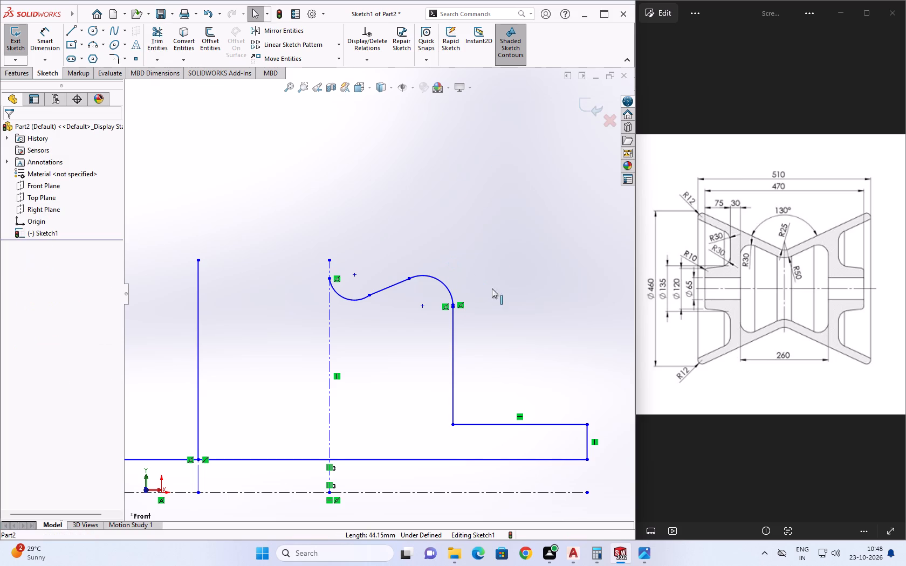
# Delete the two relations at the junction of the 30 mm arc and the vertical line.
pyautogui.click(463, 306)
pyautogui.press('Delete')
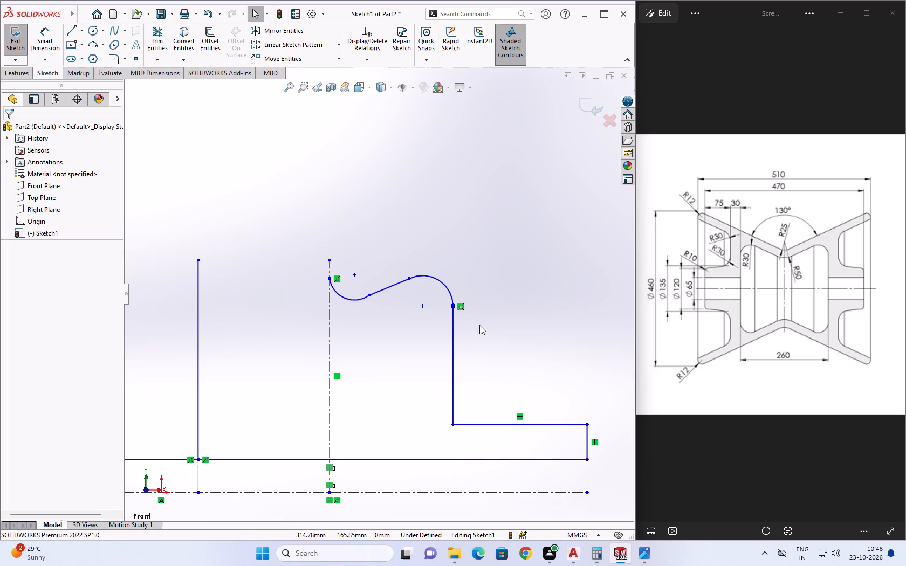
pyautogui.click(463, 308)
pyautogui.press('Delete')
# Trim the short piece of vertical line overlapping the 30 mm arc's end and delete its leftover construction segment.
pyautogui.scroll(-5, 462, 316)
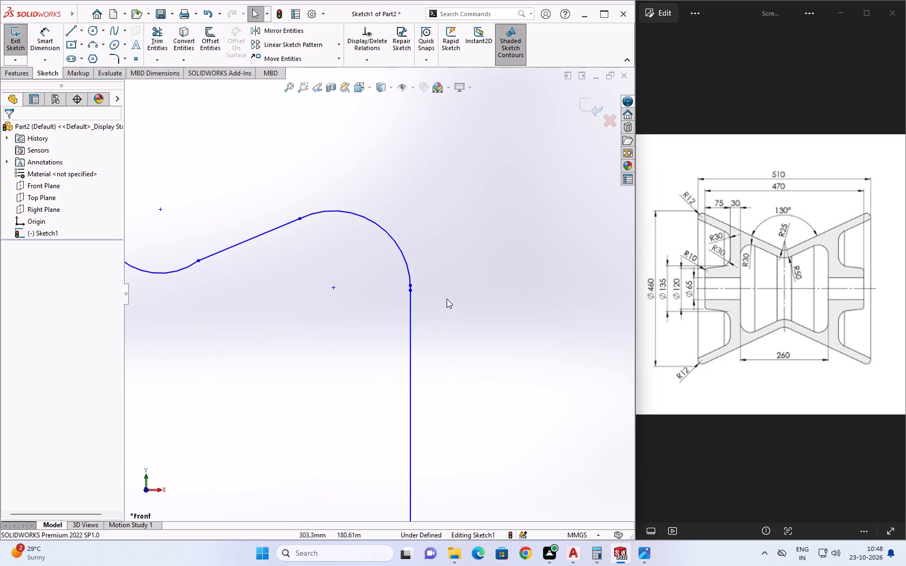
pyautogui.scroll(-20, 414, 287)
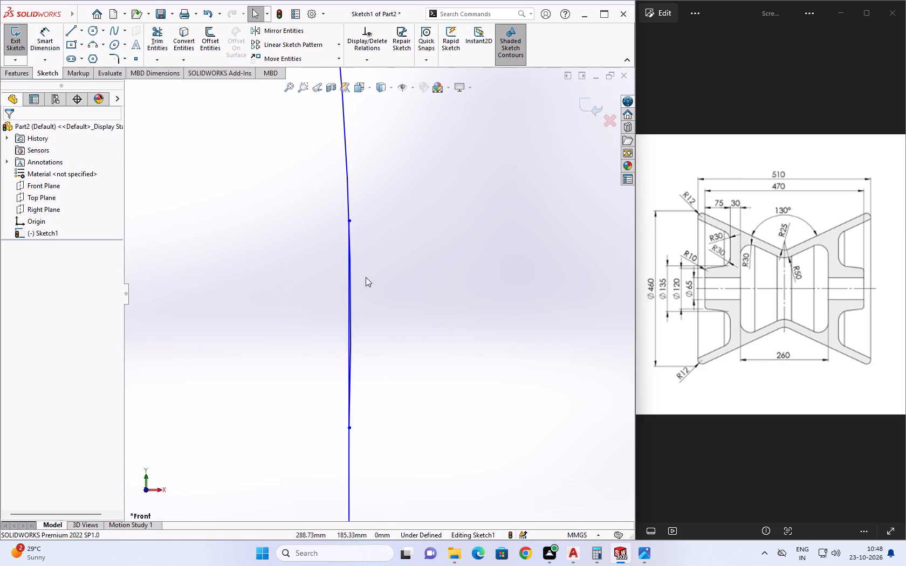
pyautogui.scroll(-1, 366, 277)
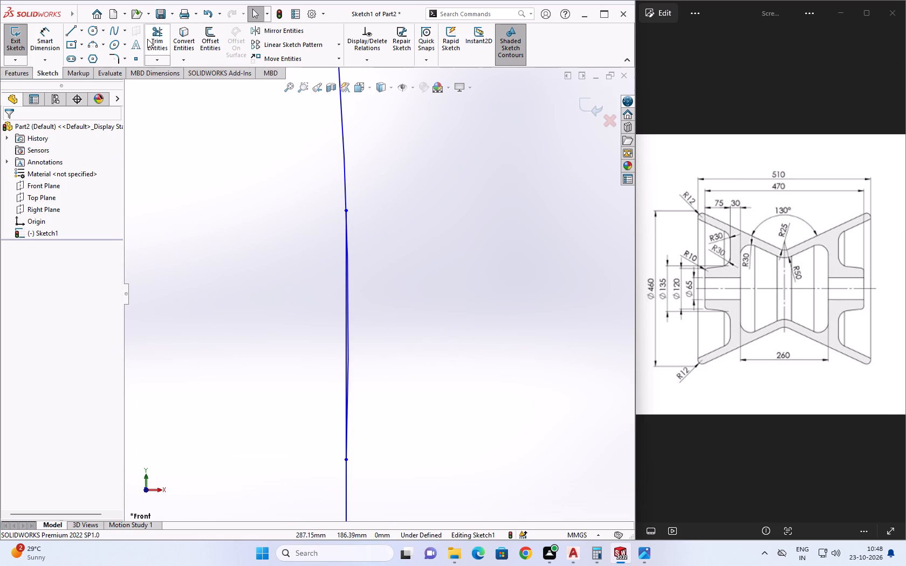
pyautogui.click(152, 37)
pyautogui.scroll(-2, 358, 296)
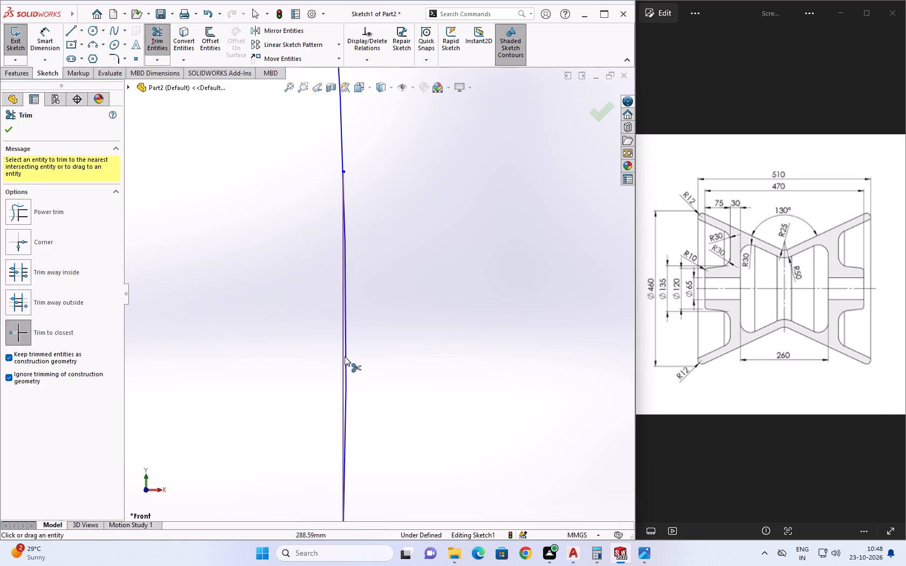
pyautogui.click(345, 356)
pyautogui.press('Escape')
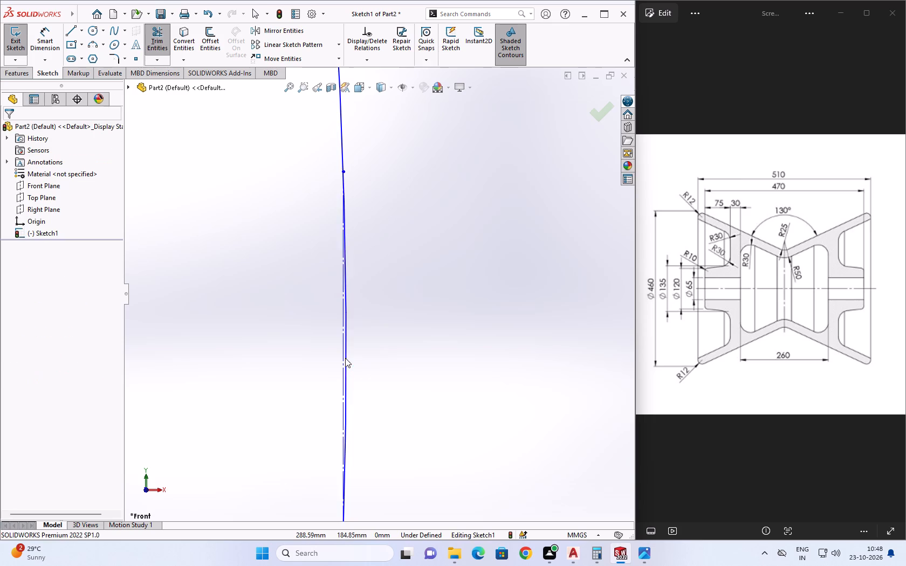
pyautogui.press('Escape')
pyautogui.click(342, 361)
pyautogui.press('Delete')
# Examine the arc ends where they meet the vertical line and the vertical centerline.
pyautogui.scroll(-7, 389, 355)
pyautogui.scroll(15, 383, 342)
pyautogui.scroll(-6, 380, 329)
pyautogui.scroll(-2, 357, 279)
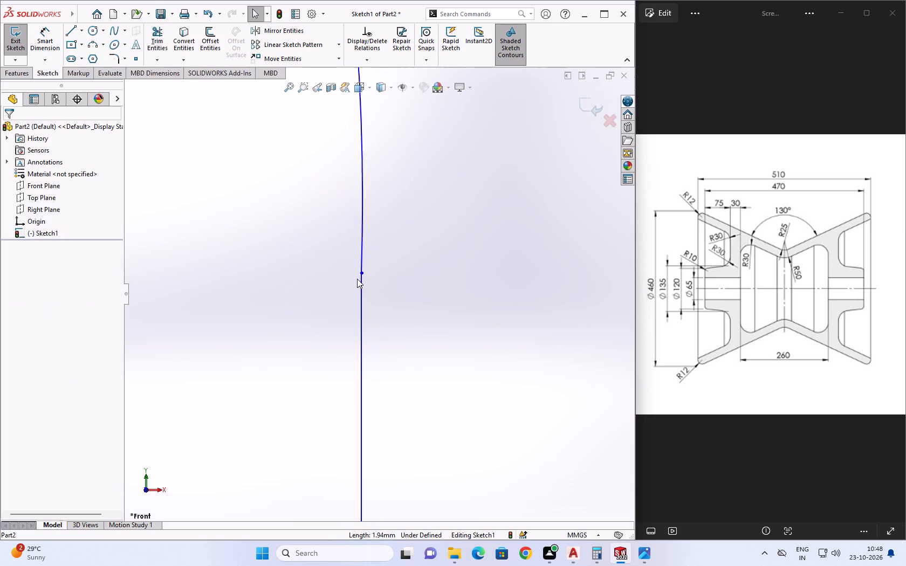
pyautogui.scroll(-11, 357, 279)
pyautogui.scroll(13, 391, 288)
pyautogui.scroll(10, 385, 302)
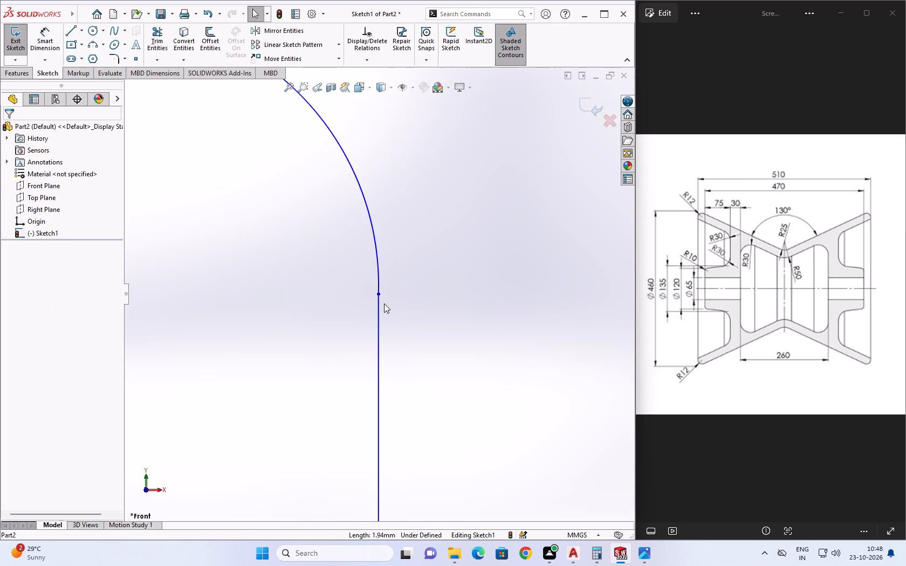
pyautogui.scroll(7, 384, 303)
pyautogui.scroll(-6, 242, 264)
pyautogui.scroll(-6, 308, 284)
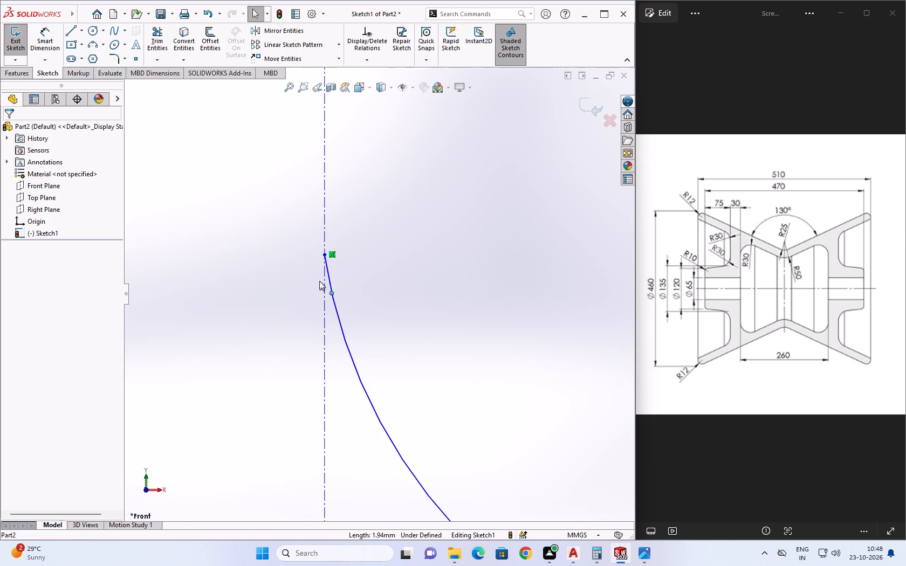
pyautogui.scroll(12, 368, 281)
pyautogui.scroll(-6, 479, 315)
pyautogui.scroll(3, 441, 317)
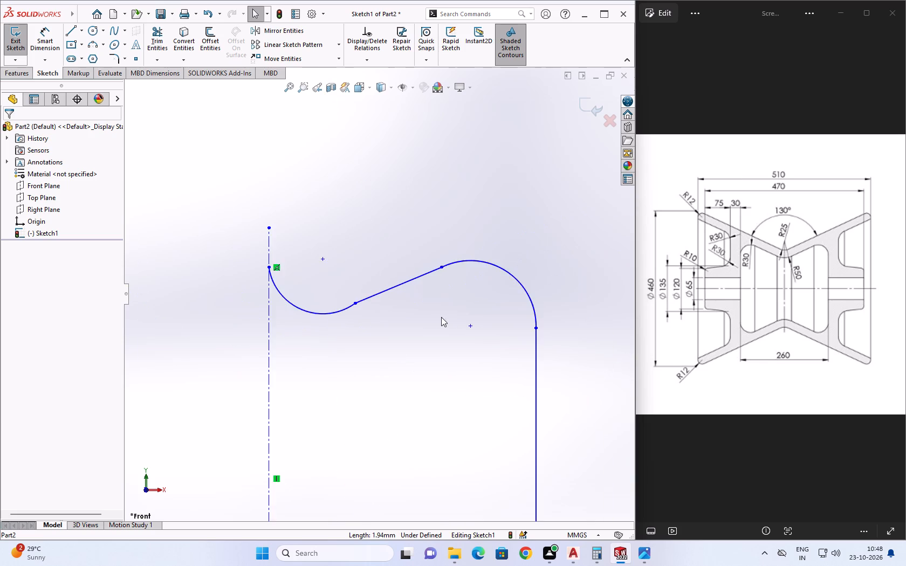
pyautogui.scroll(10, 441, 317)
# Trim the tall vertical line on the far side of the centerline, above the bore line, and delete its leftover construction segment.
pyautogui.click(160, 41)
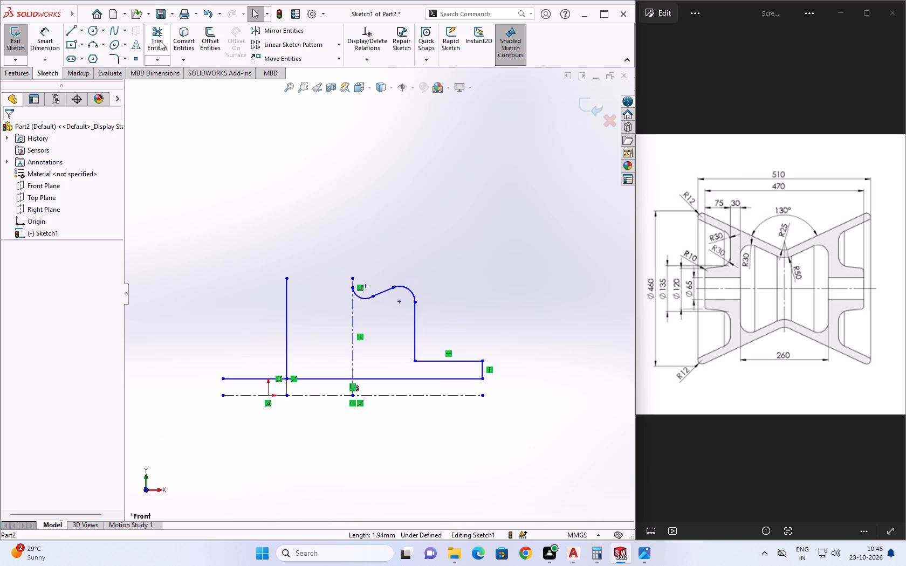
pyautogui.click(298, 316)
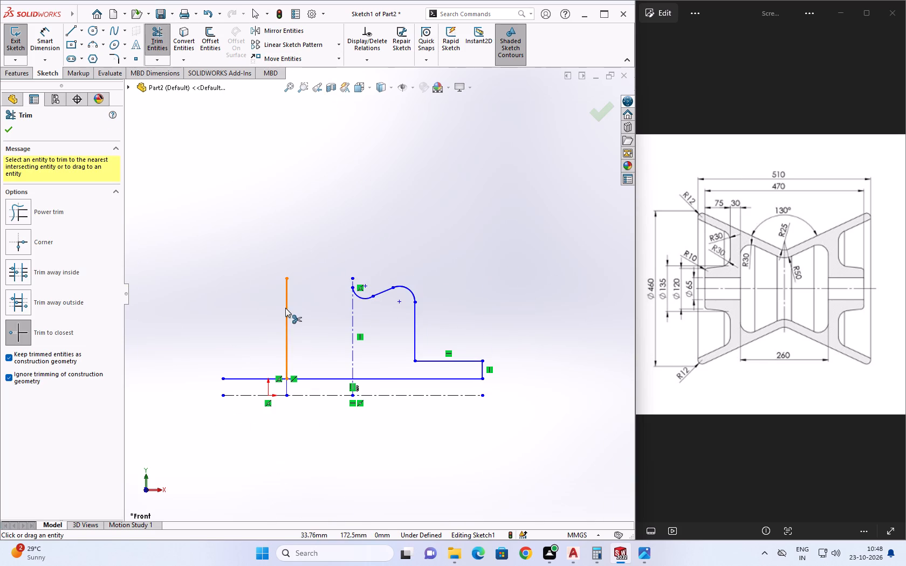
pyautogui.click(285, 308)
pyautogui.click(287, 387)
pyautogui.press('Escape')
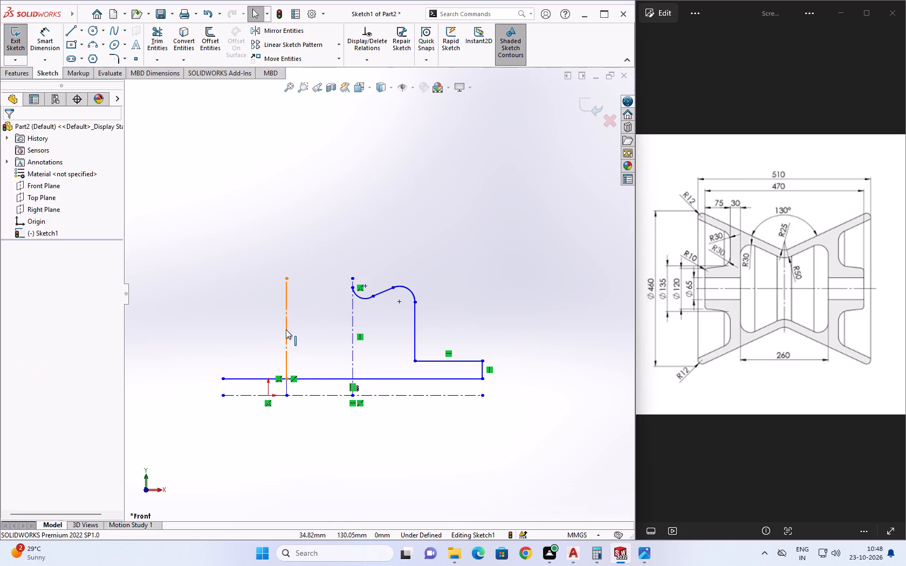
pyautogui.click(286, 329)
pyautogui.press('Delete')
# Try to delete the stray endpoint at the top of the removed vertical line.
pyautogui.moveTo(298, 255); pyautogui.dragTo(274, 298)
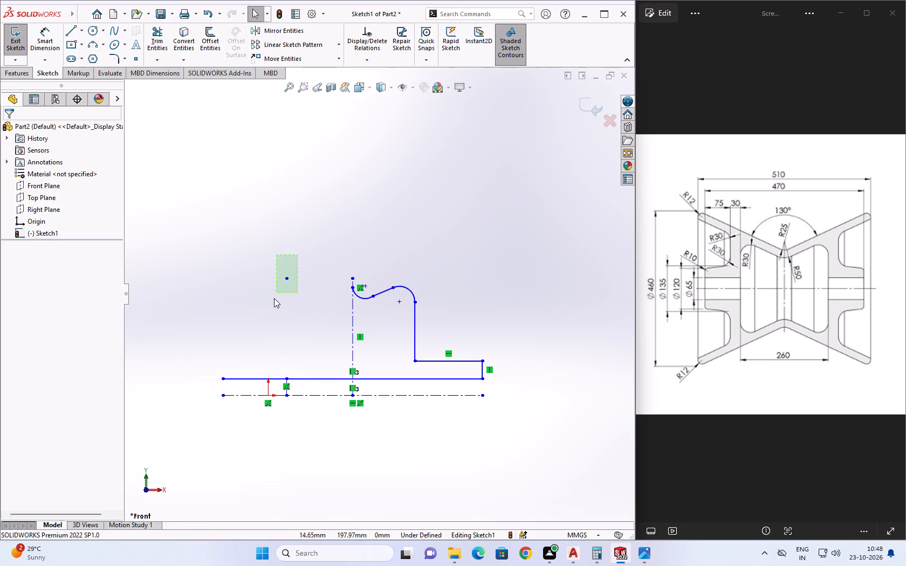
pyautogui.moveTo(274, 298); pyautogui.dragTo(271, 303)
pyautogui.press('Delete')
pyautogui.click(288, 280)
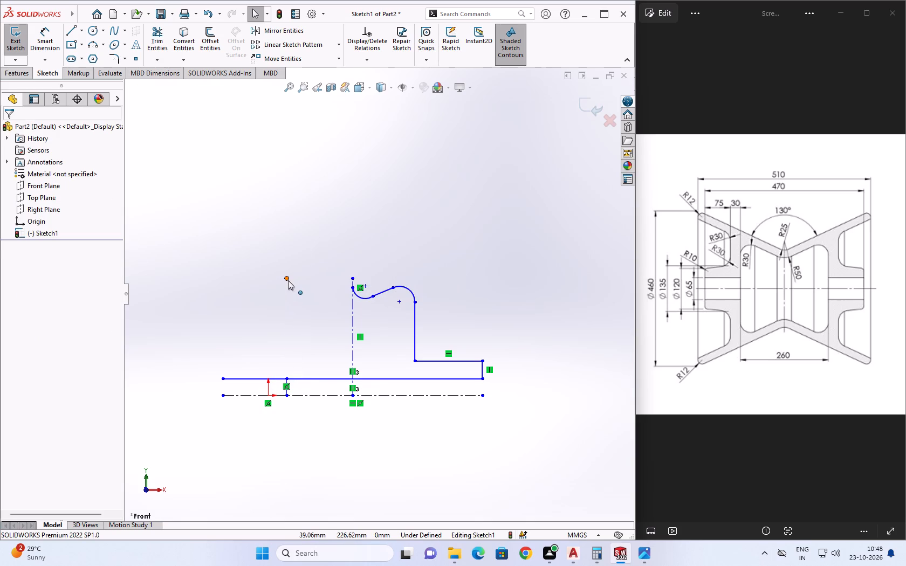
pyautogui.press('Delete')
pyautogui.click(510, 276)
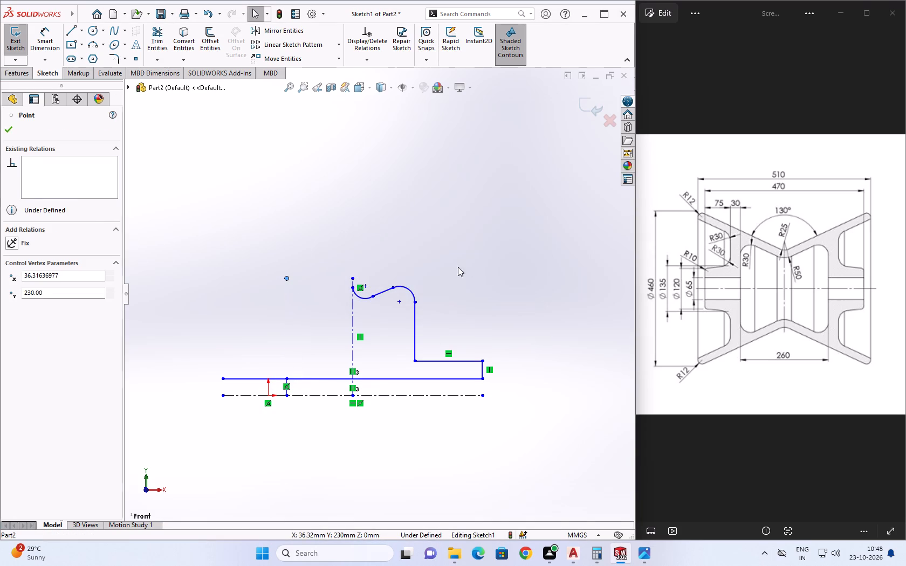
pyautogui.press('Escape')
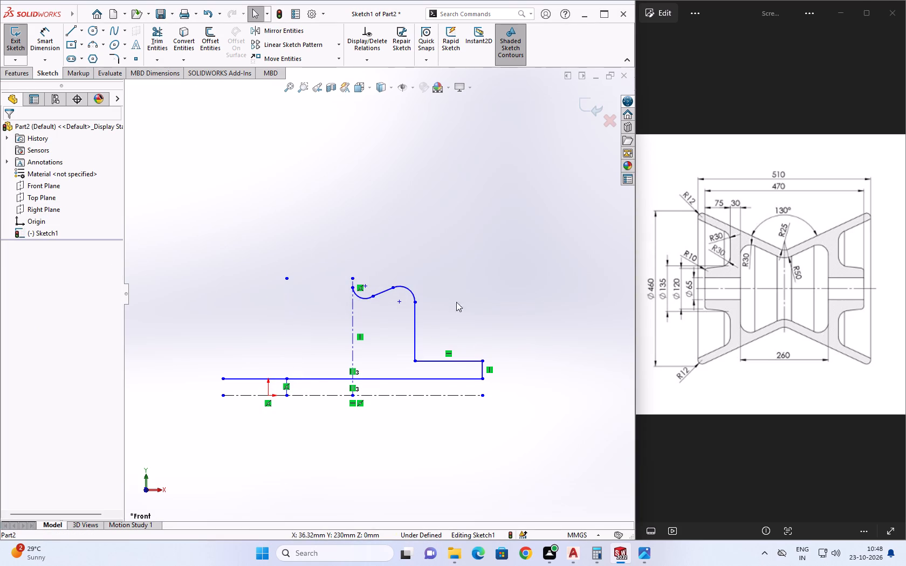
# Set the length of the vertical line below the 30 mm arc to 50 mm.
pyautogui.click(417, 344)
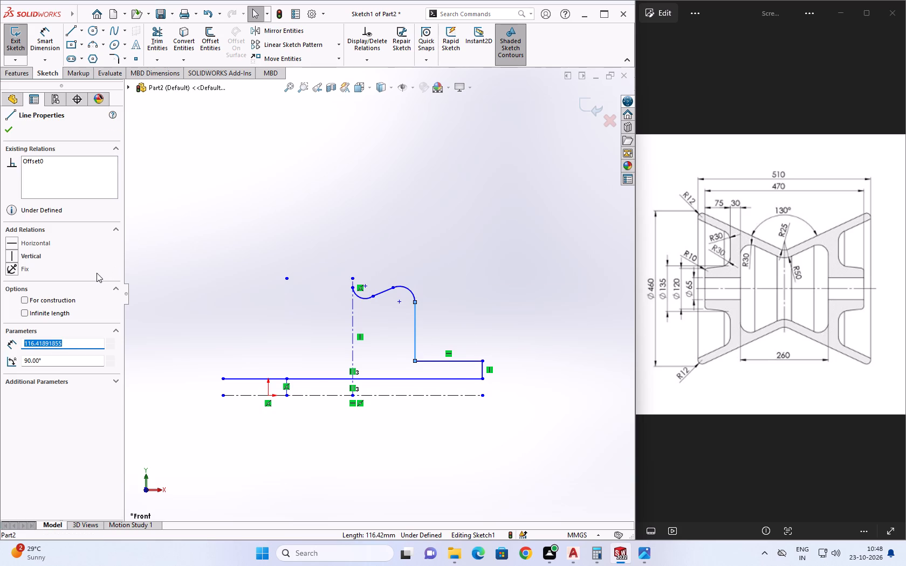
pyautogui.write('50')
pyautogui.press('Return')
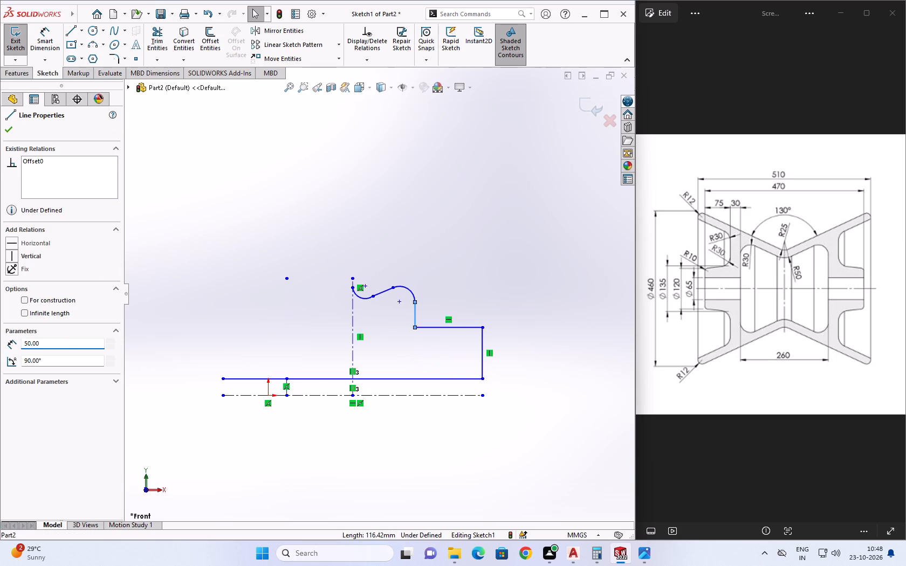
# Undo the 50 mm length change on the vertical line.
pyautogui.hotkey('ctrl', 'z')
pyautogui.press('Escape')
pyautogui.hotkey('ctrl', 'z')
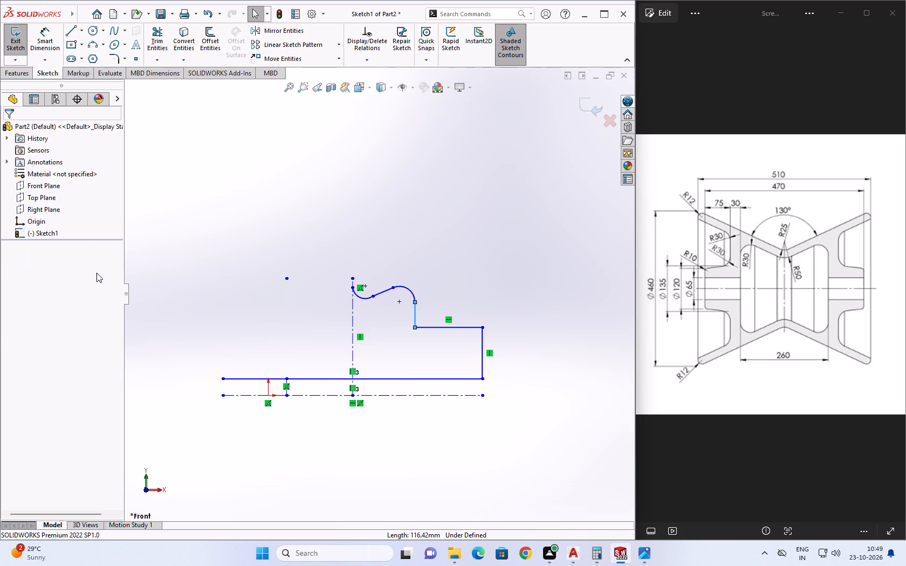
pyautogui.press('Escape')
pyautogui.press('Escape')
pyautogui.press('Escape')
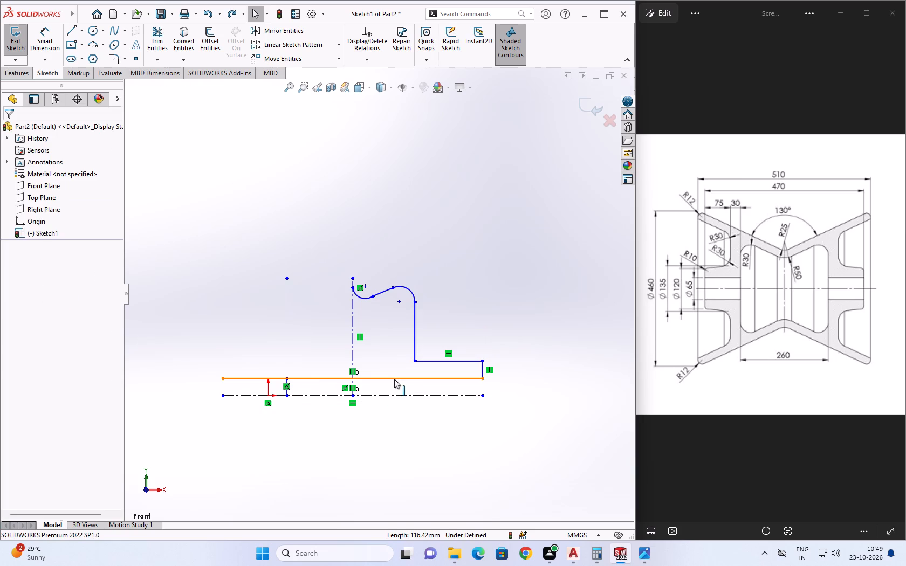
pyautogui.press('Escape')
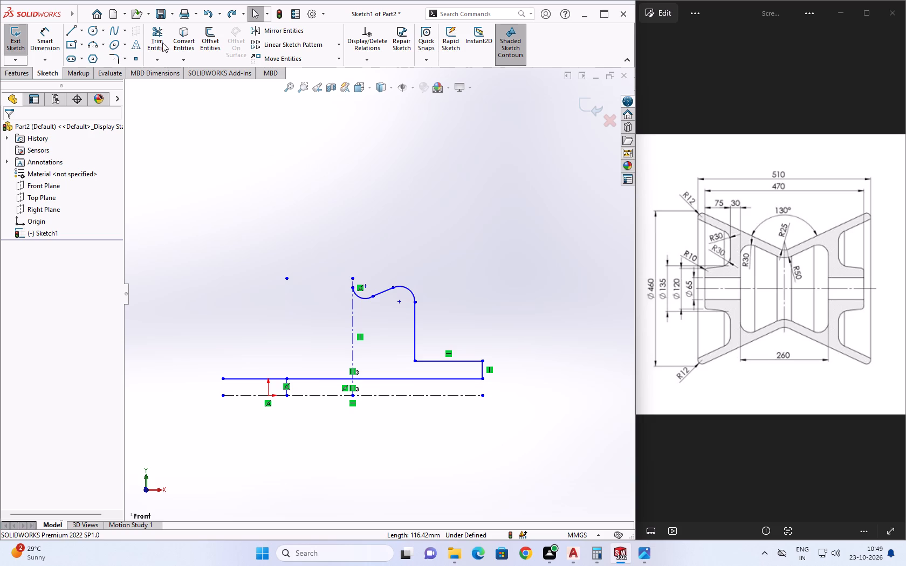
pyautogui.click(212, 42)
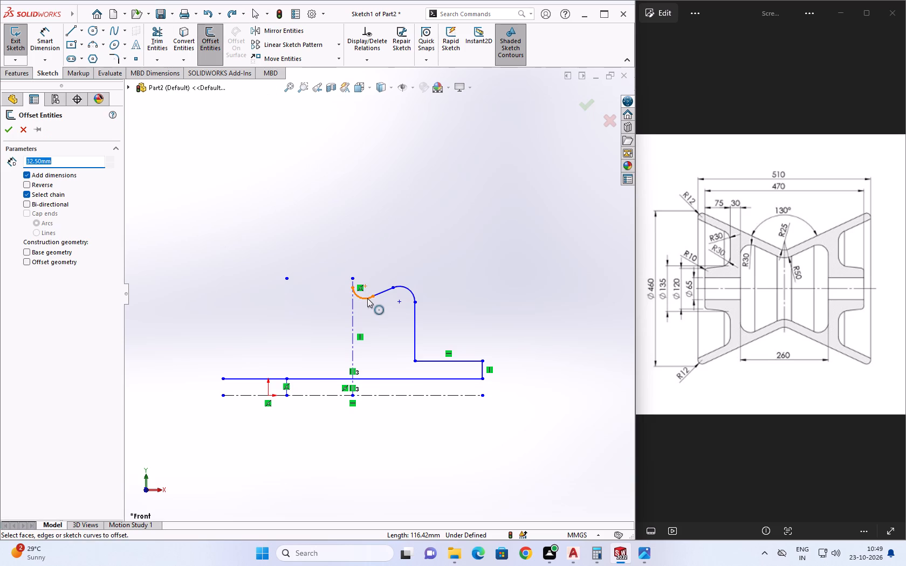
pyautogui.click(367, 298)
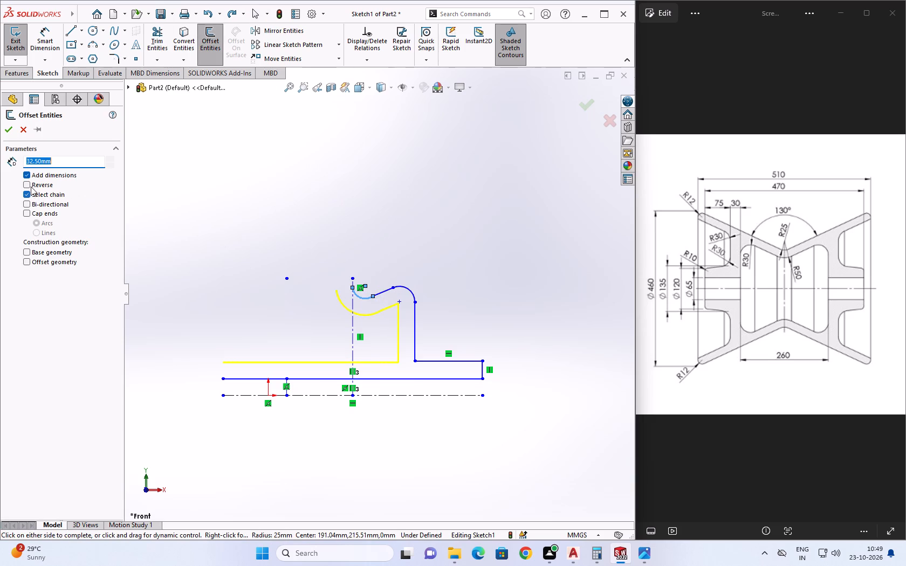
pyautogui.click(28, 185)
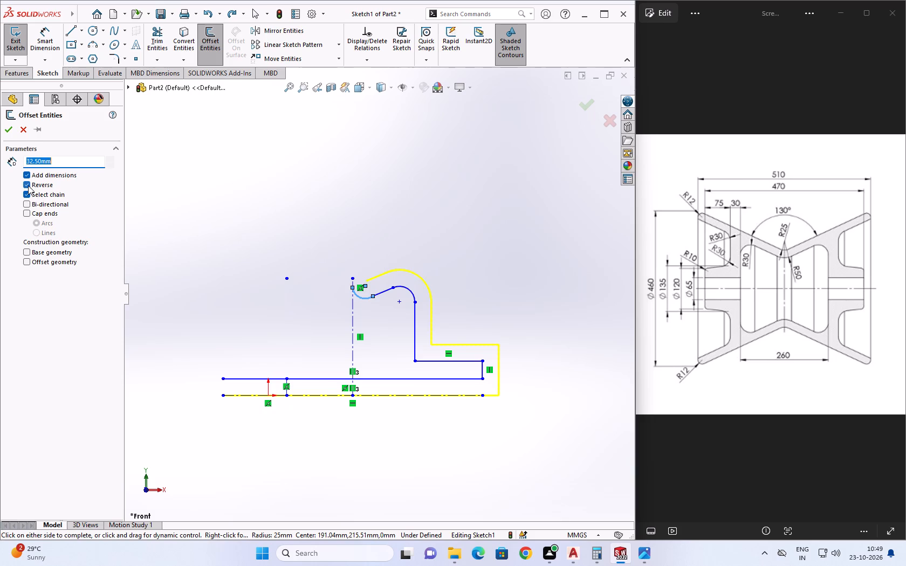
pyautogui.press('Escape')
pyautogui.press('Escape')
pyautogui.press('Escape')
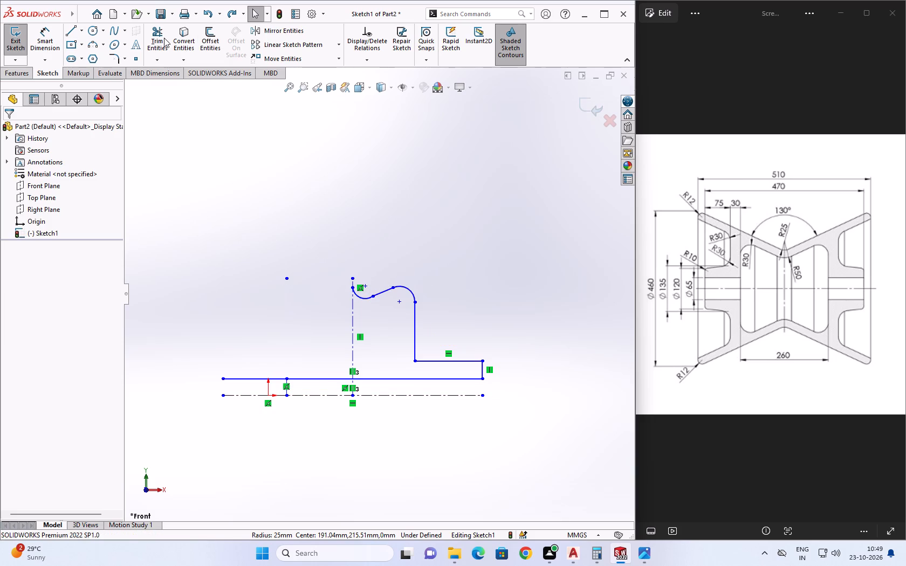
# Offset the profile chain containing the 25 mm arc outward by 32.50 mm with Offset Entities.
pyautogui.click(215, 42)
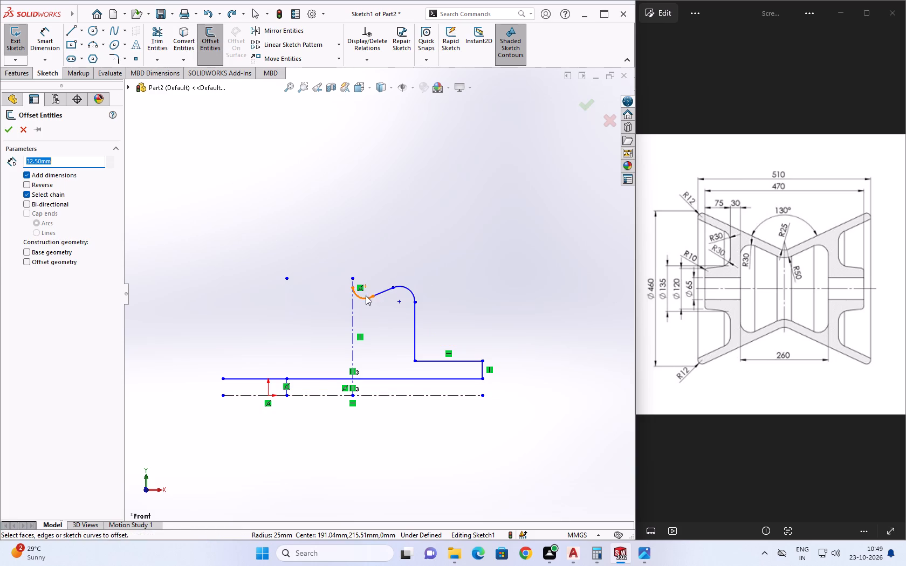
pyautogui.click(365, 298)
pyautogui.click(27, 185)
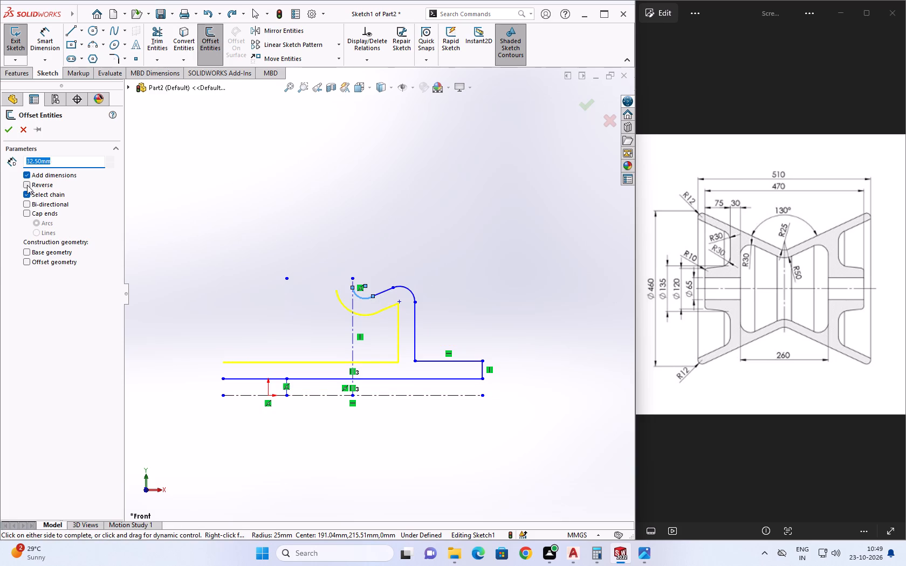
pyautogui.click(11, 130)
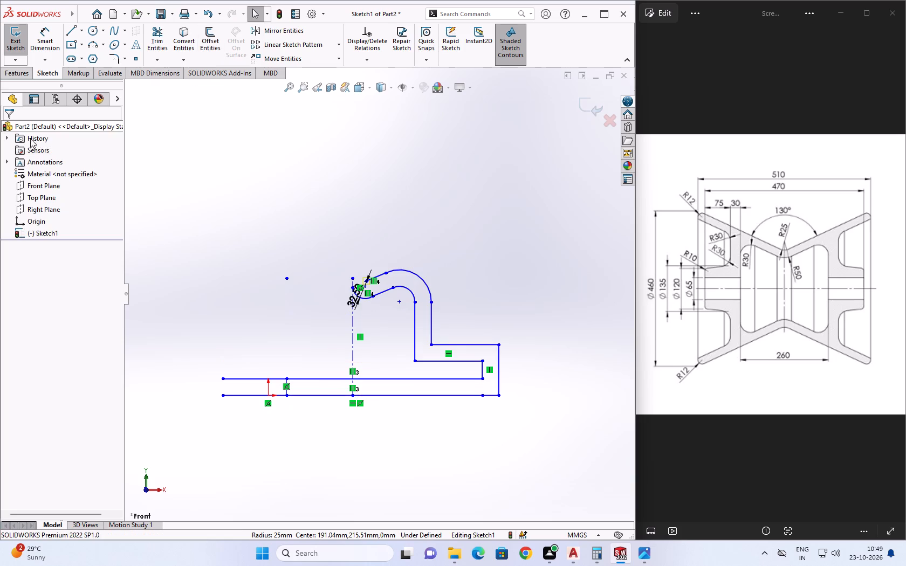
pyautogui.press('Escape')
pyautogui.press('Escape')
pyautogui.press('Escape')
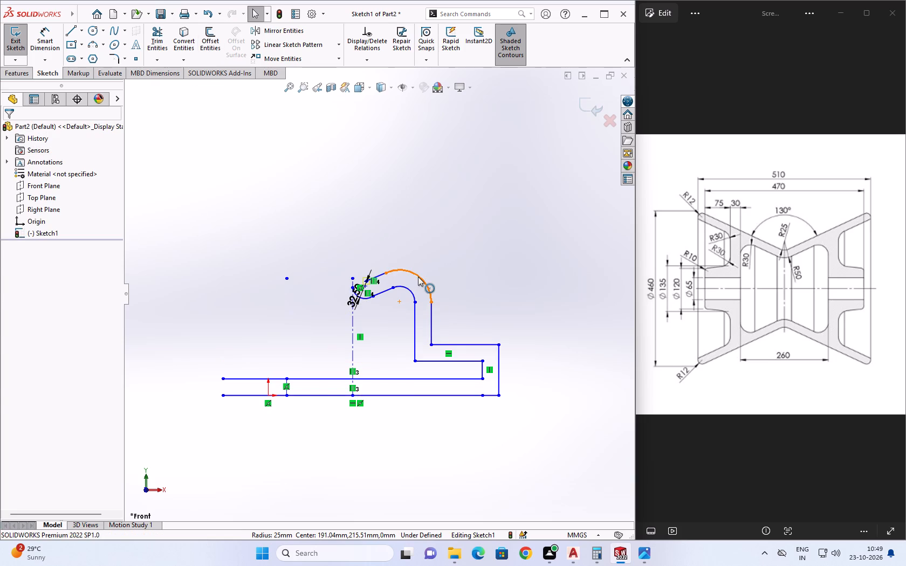
# Delete the offset chain's arc, horizontal lines and vertical lines, keeping only its short sloped segment.
pyautogui.click(418, 277)
pyautogui.press('Delete')
pyautogui.click(463, 343)
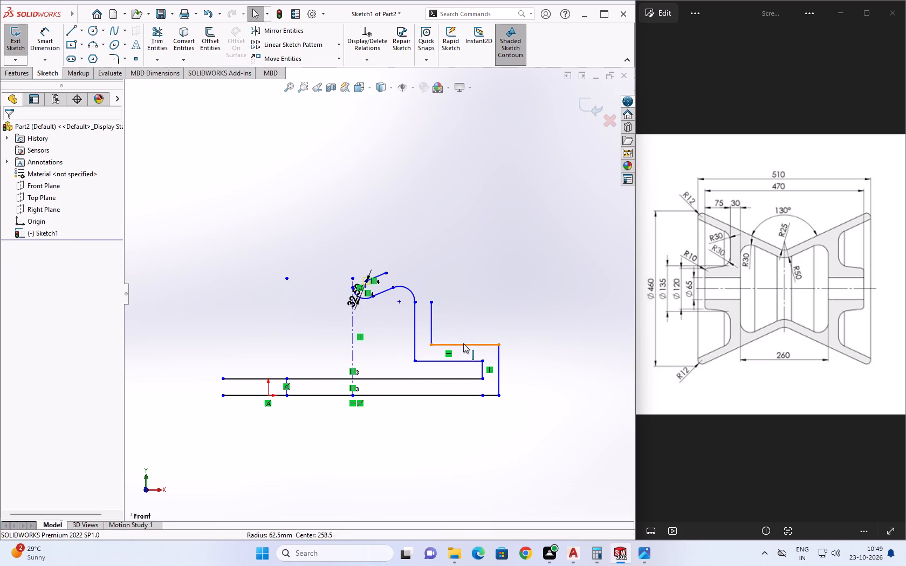
pyautogui.press('Delete')
pyautogui.click(431, 325)
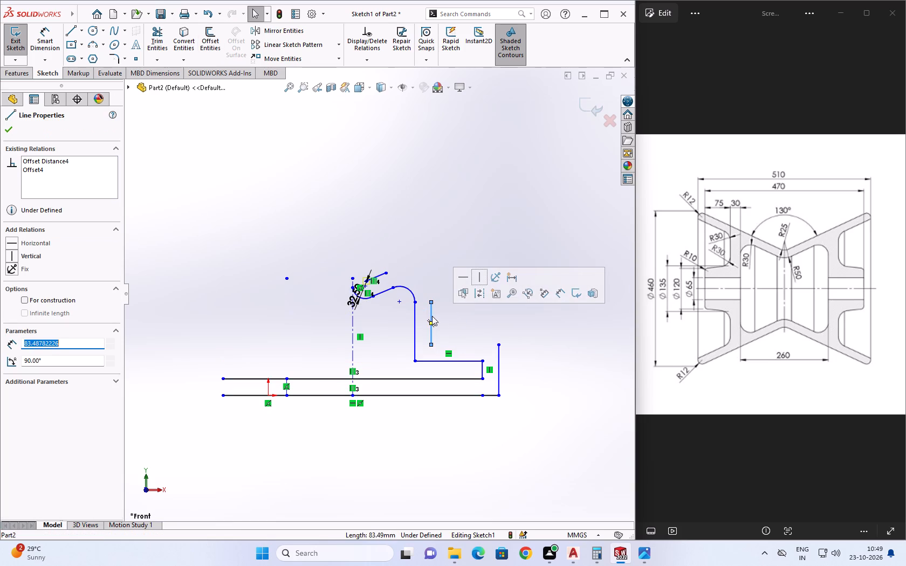
pyautogui.click(432, 316)
pyautogui.press('Delete')
pyautogui.click(497, 367)
pyautogui.press('Delete')
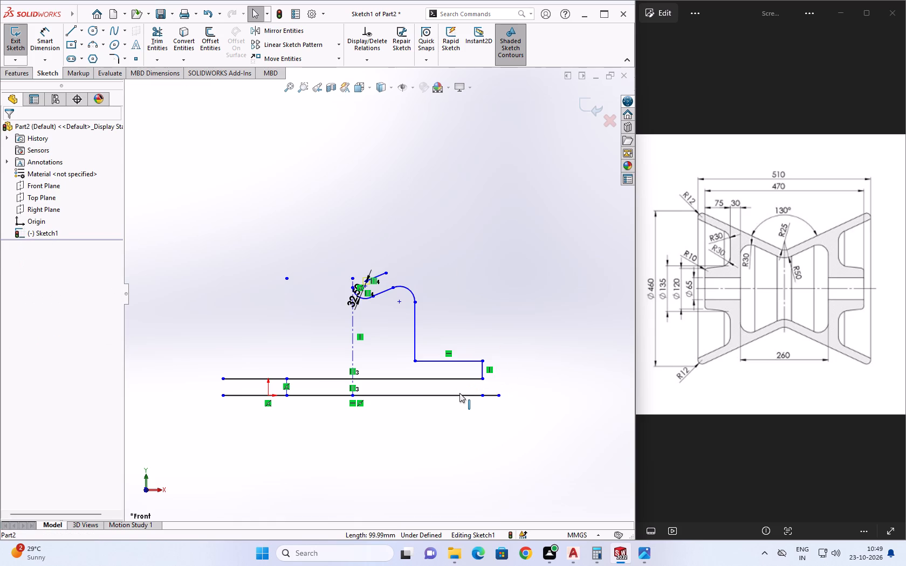
pyautogui.click(455, 394)
pyautogui.press('Delete')
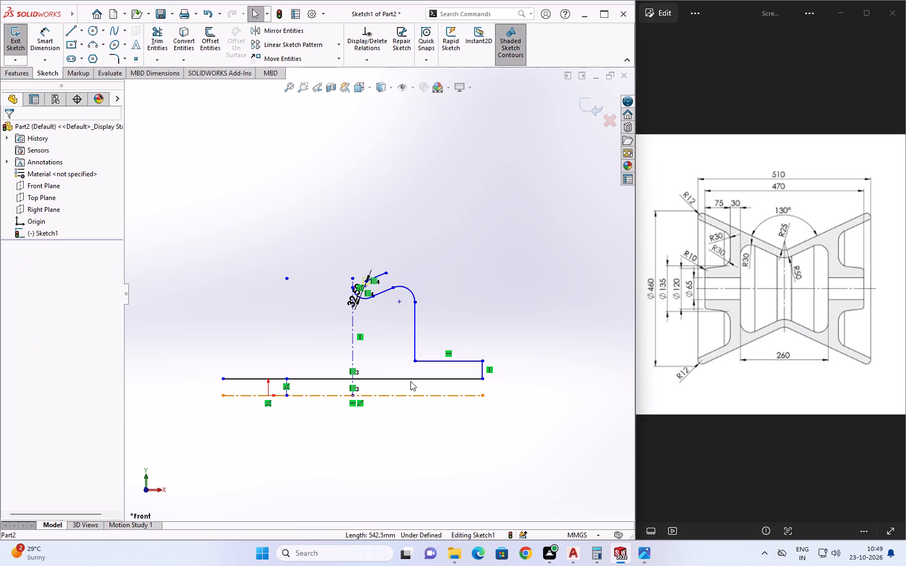
pyautogui.press('Escape')
# Delete the 32.50 mm offset dimension beside the remaining sloped segment.
pyautogui.scroll(-7, 372, 292)
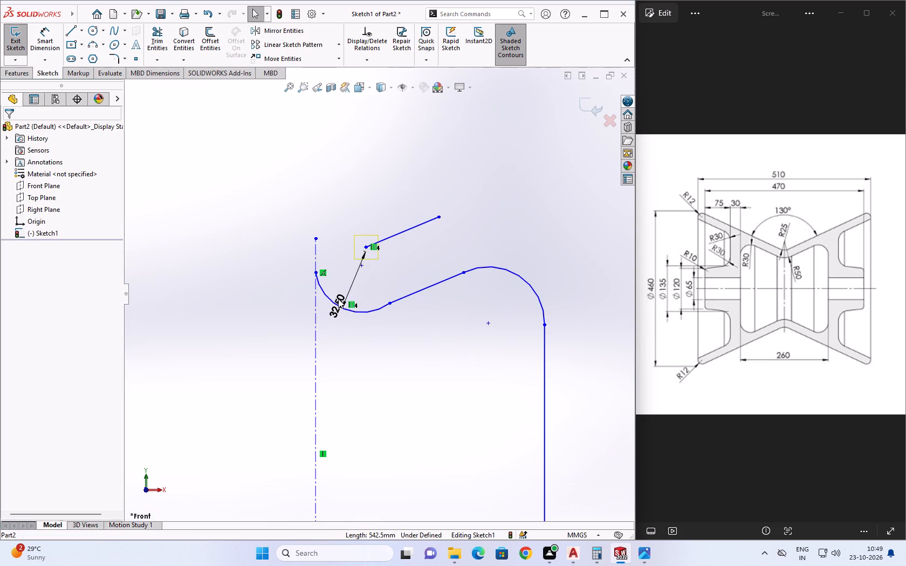
pyautogui.click(338, 299)
pyautogui.press('Delete')
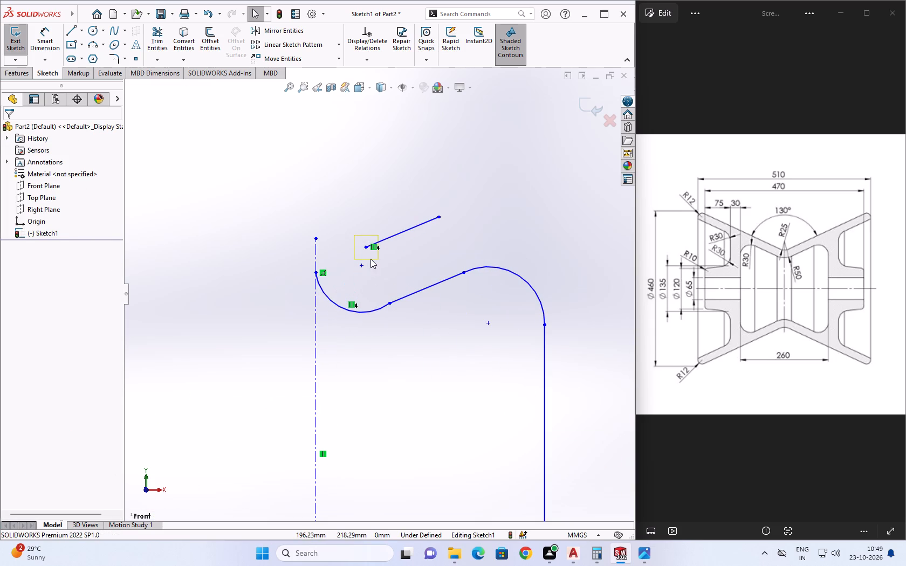
pyautogui.click(370, 258)
pyautogui.press('Delete')
# Draw a tall vertical line upward from the hub step's outer corner, past the height of the sloped segment.
pyautogui.scroll(-2, 371, 267)
pyautogui.scroll(4, 371, 266)
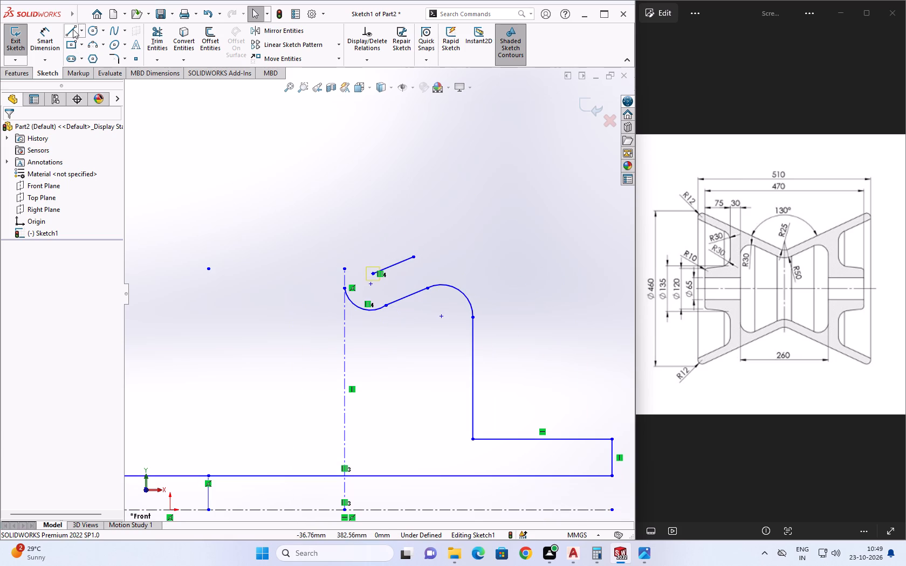
pyautogui.scroll(2, 476, 167)
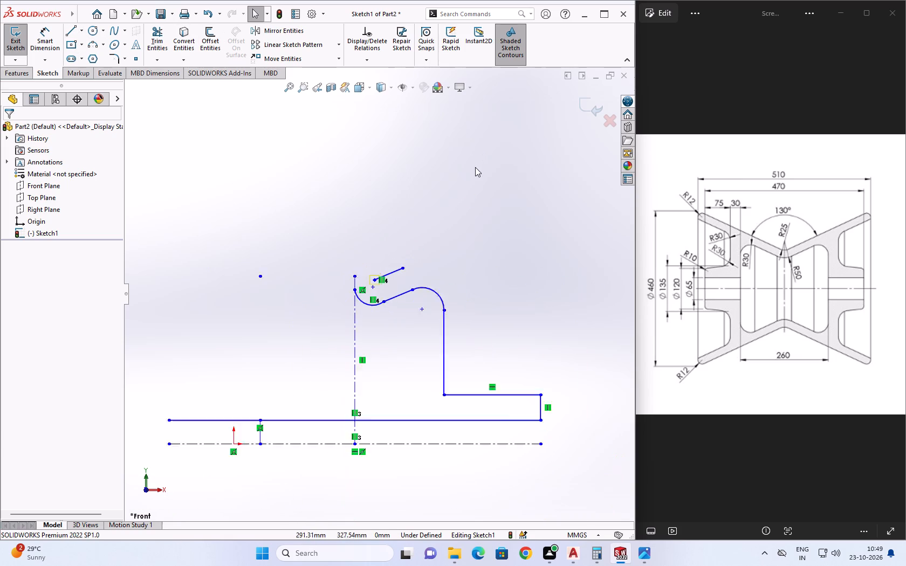
pyautogui.scroll(2, 475, 167)
pyautogui.click(69, 27)
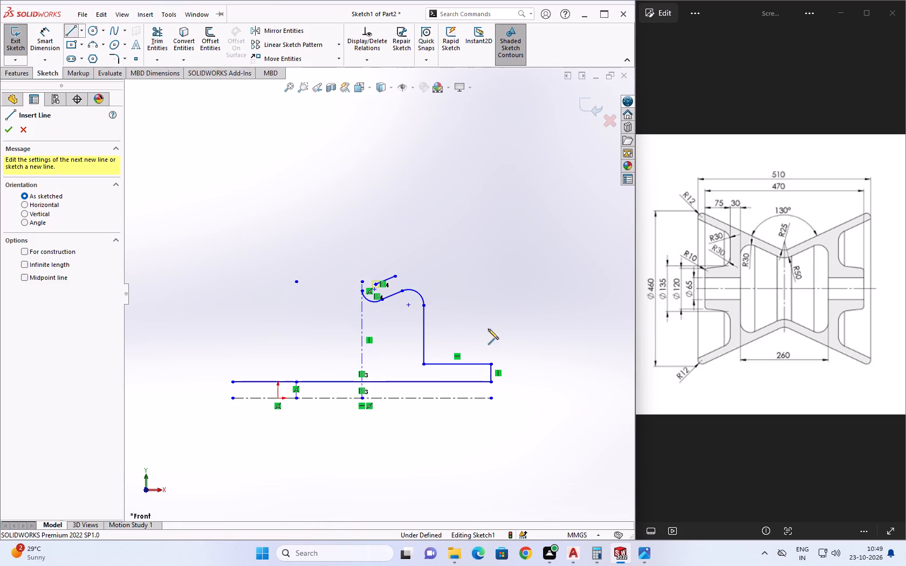
pyautogui.click(490, 364)
pyautogui.click(493, 165)
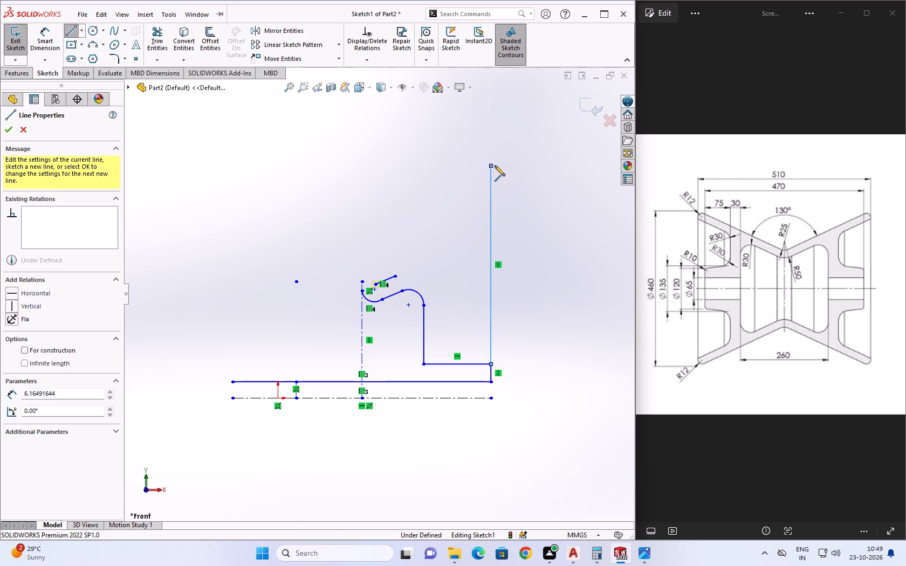
pyautogui.press('Escape')
# Extend the upper sloped segment outward to the tall vertical line.
pyautogui.click(163, 62)
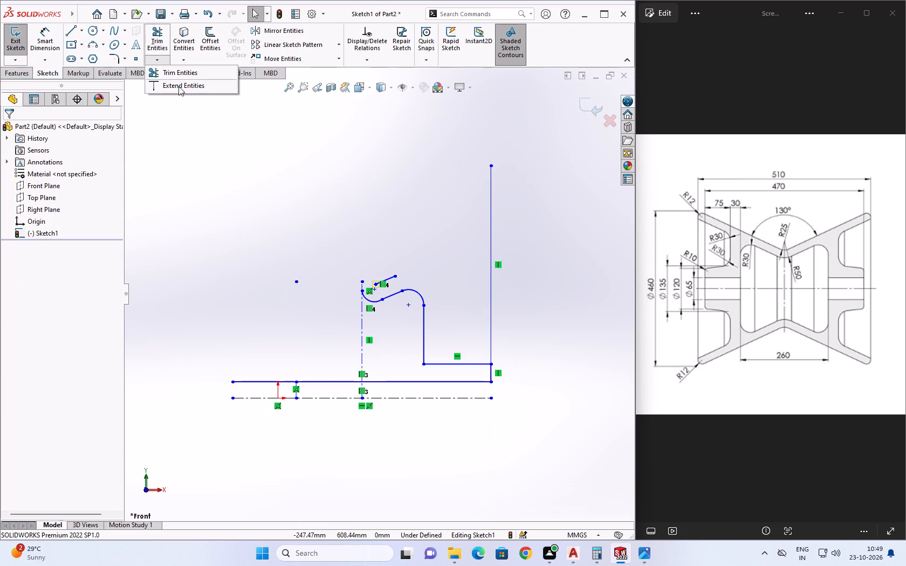
pyautogui.click(179, 86)
pyautogui.click(389, 279)
pyautogui.press('Escape')
pyautogui.press('Escape')
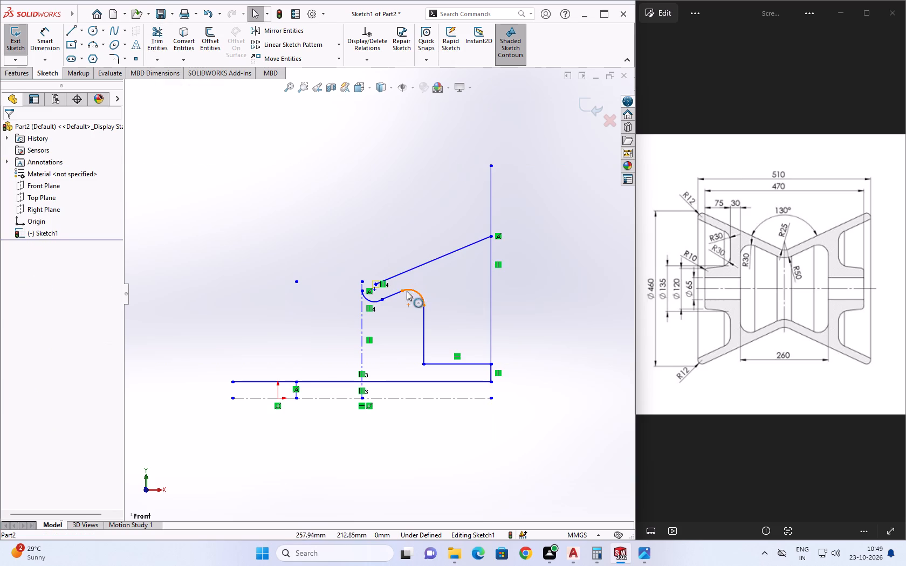
pyautogui.press('Escape')
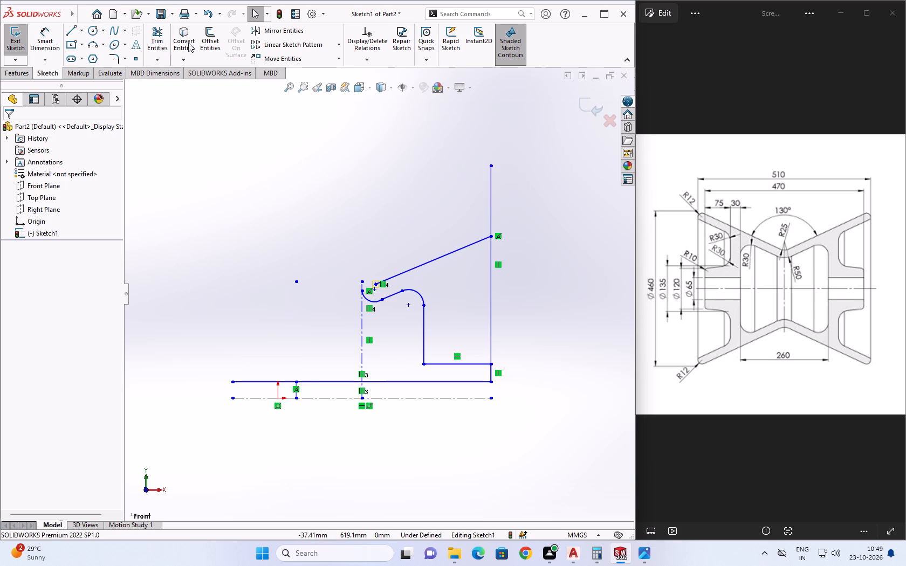
# Offset the extended sloped line 32.50 mm toward the inside of the profile.
pyautogui.click(207, 40)
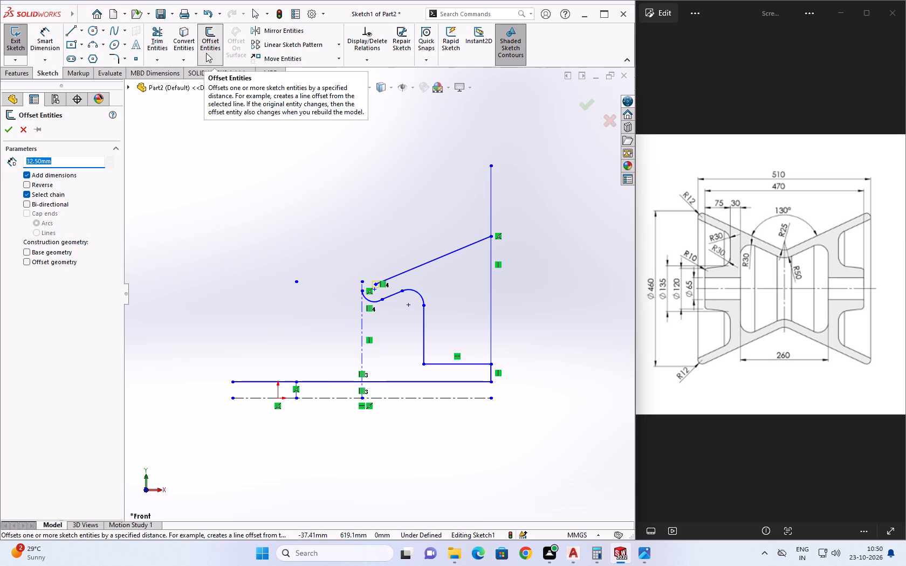
pyautogui.click(450, 255)
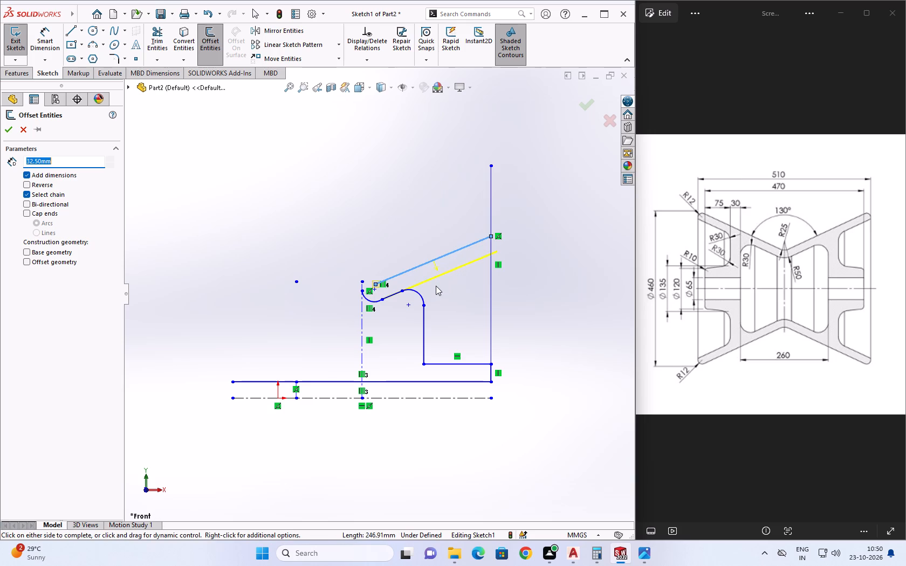
pyautogui.click(13, 130)
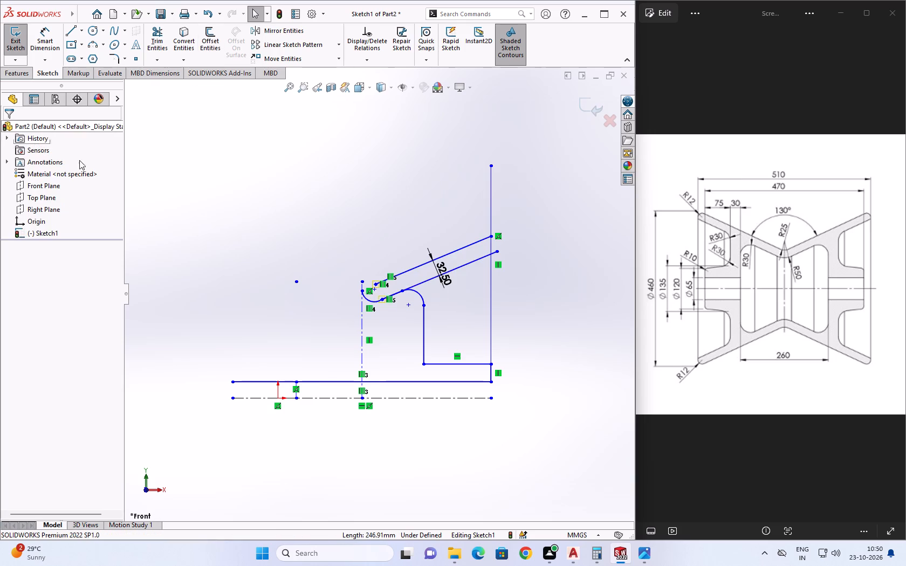
# Draw a vertical line about 108 mm down from the lower sloped line, a short continuation, and a horizontal line about 92 mm to the end vertical.
pyautogui.scroll(-2, 424, 273)
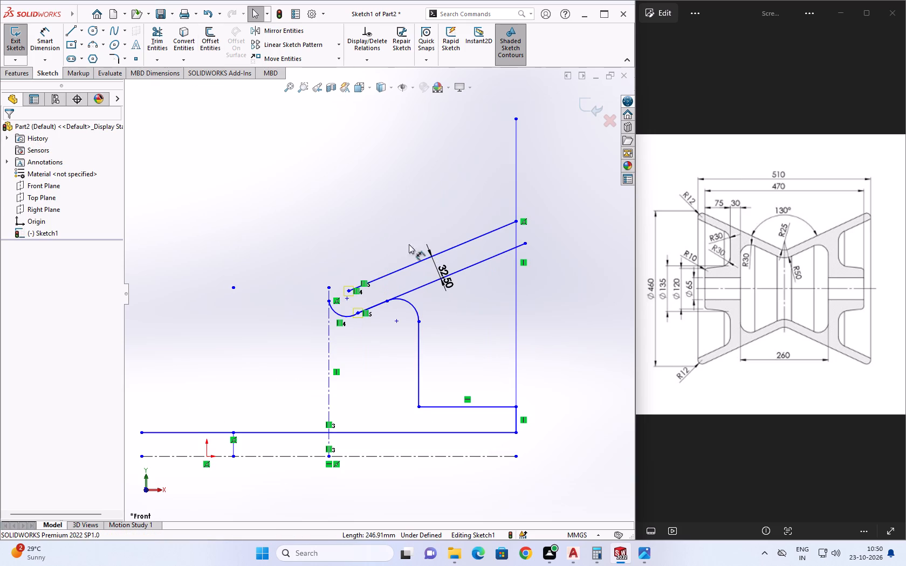
pyautogui.click(72, 34)
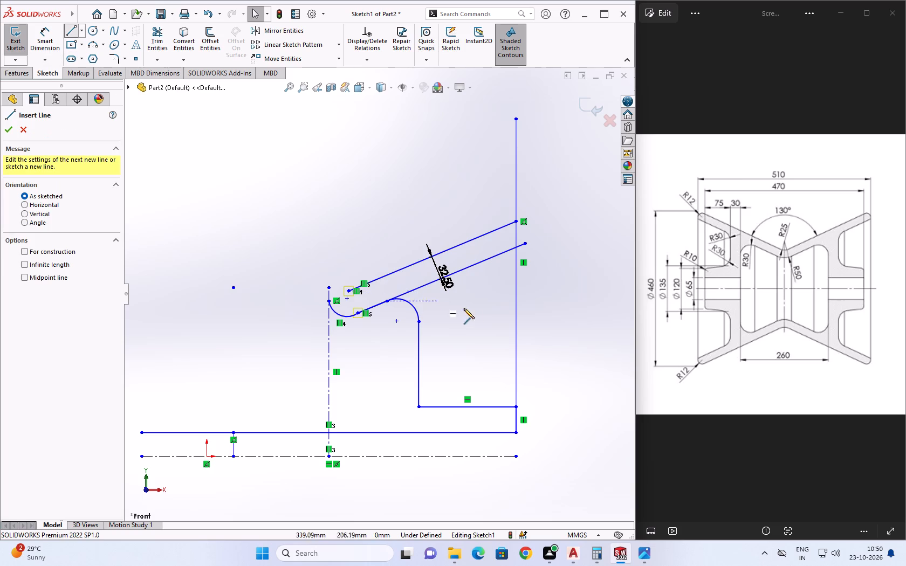
pyautogui.click(448, 275)
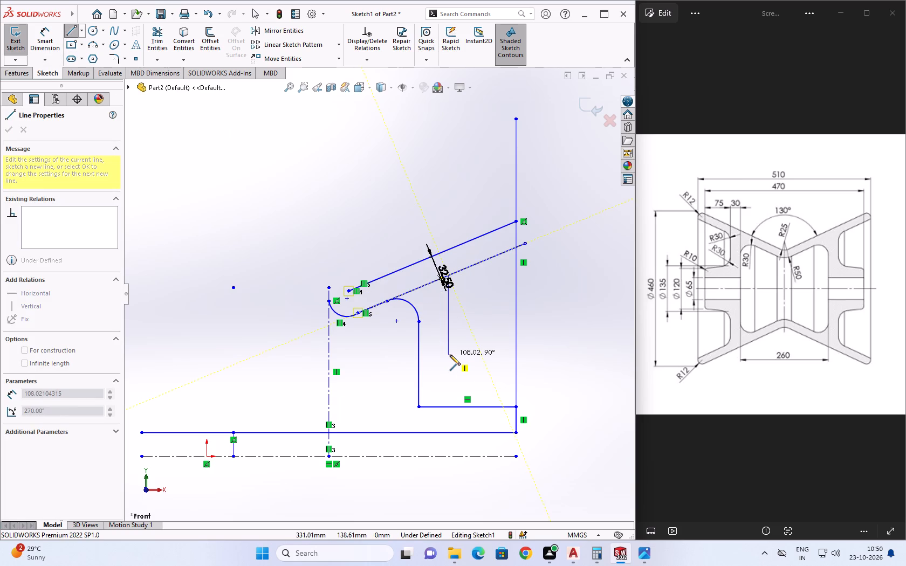
pyautogui.click(450, 355)
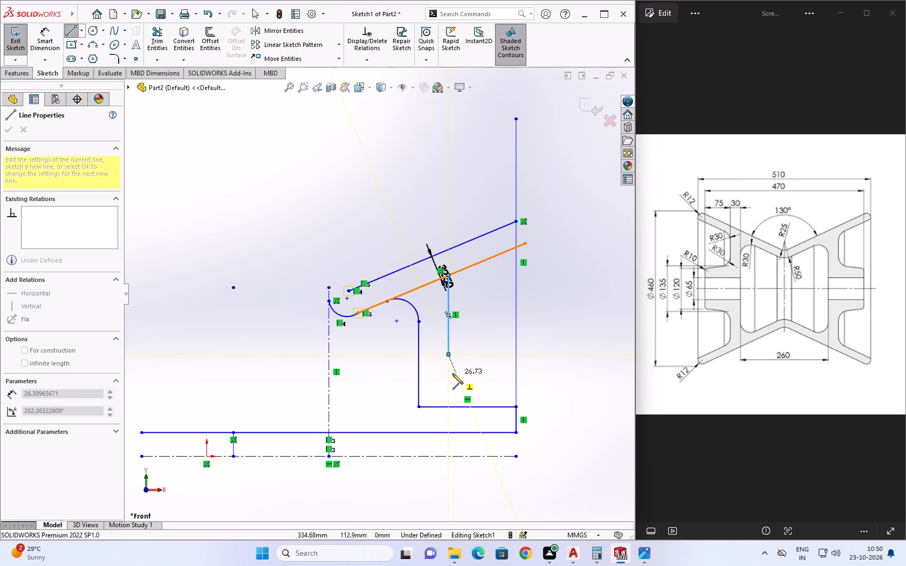
pyautogui.click(448, 383)
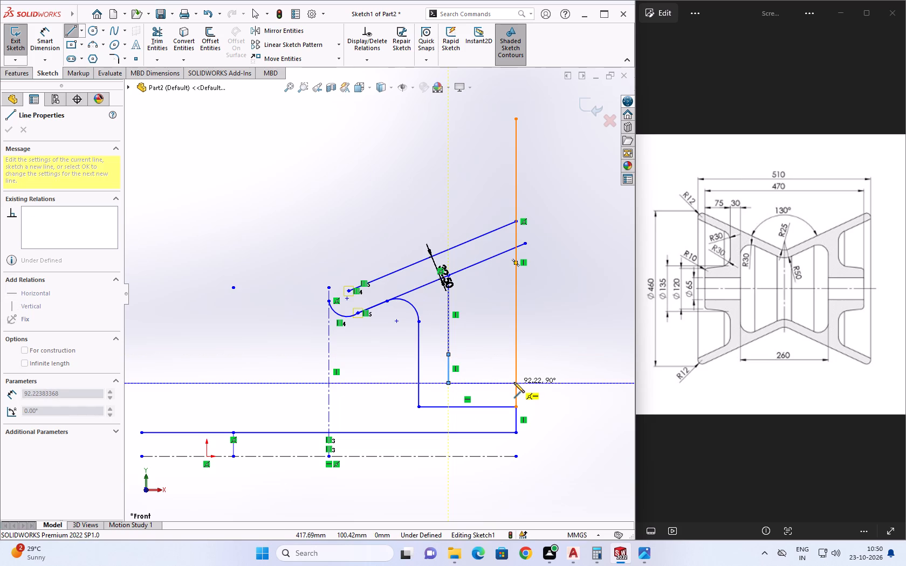
pyautogui.click(517, 383)
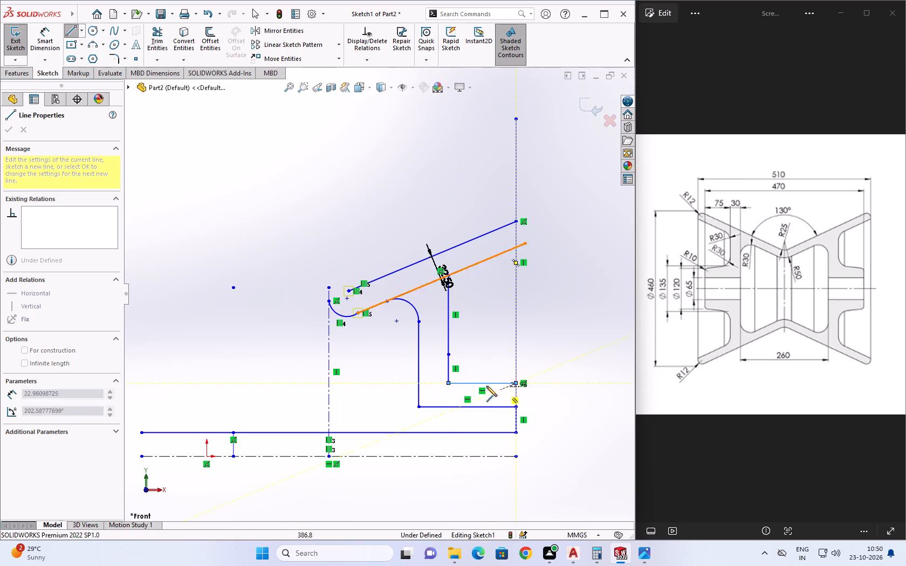
pyautogui.press('Escape')
# Trim the short lower vertical segment that meets the new horizontal line.
pyautogui.click(160, 47)
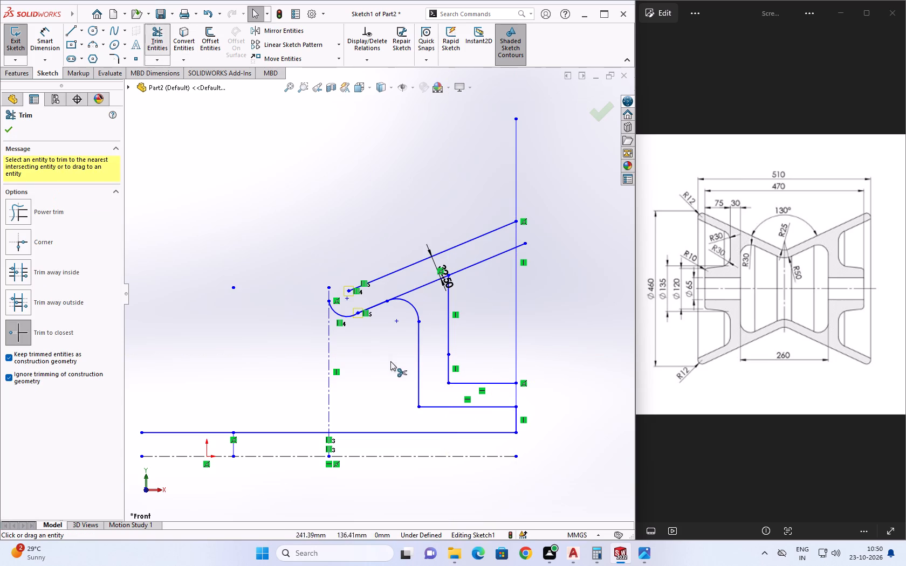
pyautogui.click(448, 375)
pyautogui.press('Escape')
pyautogui.press('Escape')
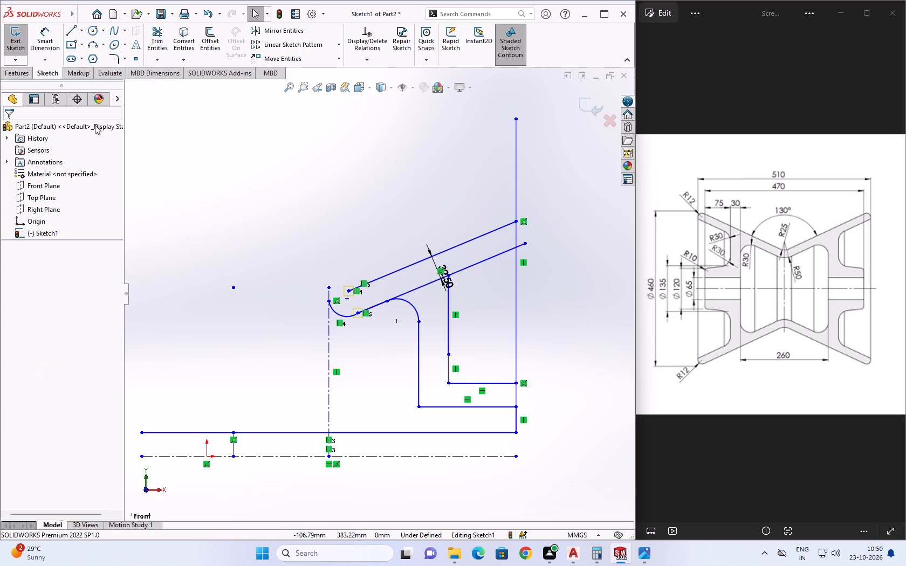
# Draw a three-point arc of radius 30 mm across the lower corner between the vertical line and the short horizontal line.
pyautogui.click(93, 42)
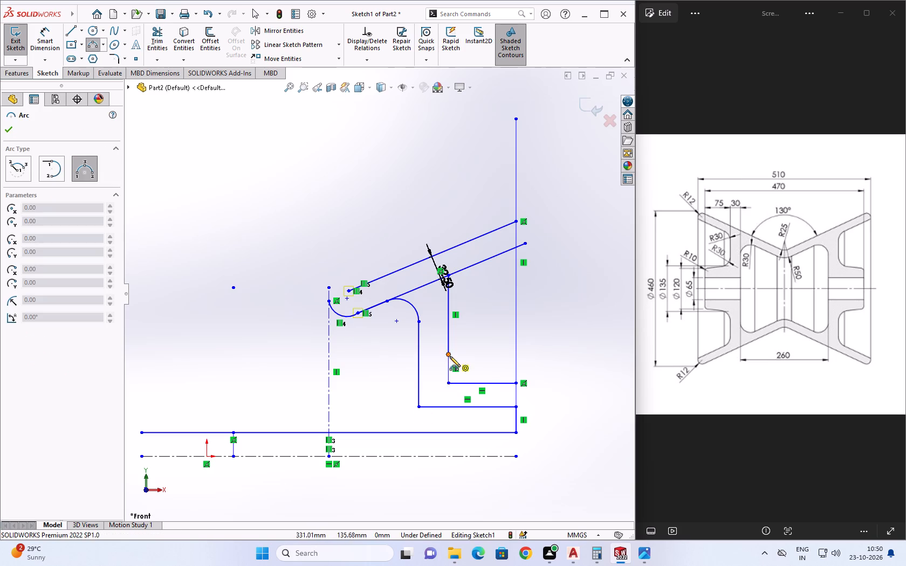
pyautogui.click(450, 356)
pyautogui.click(471, 383)
pyautogui.scroll(2, 481, 372)
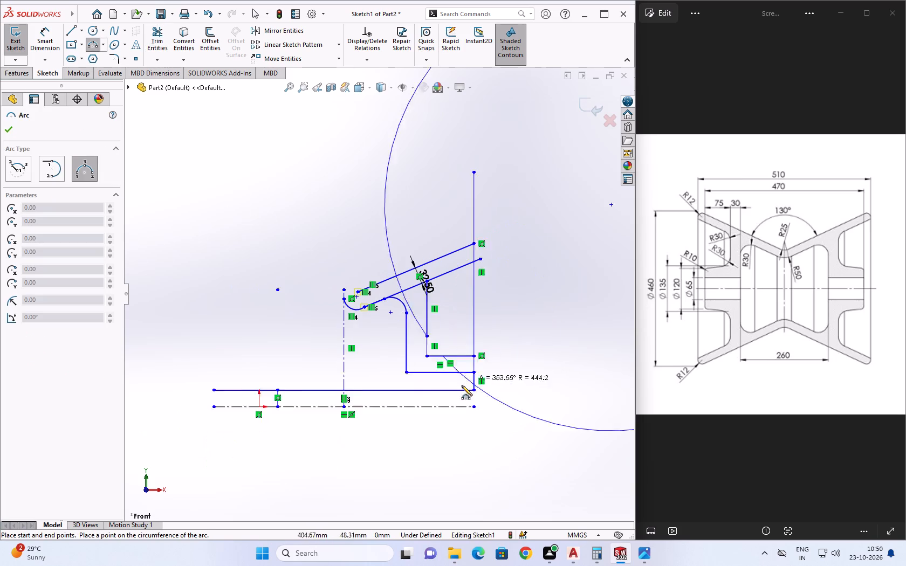
pyautogui.scroll(1, 462, 385)
pyautogui.scroll(4, 442, 336)
pyautogui.scroll(-4, 416, 339)
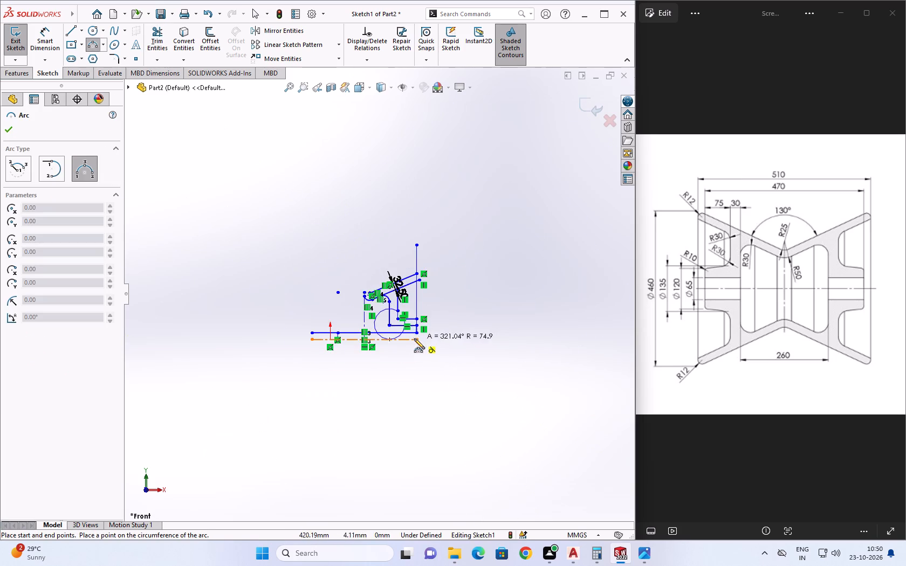
pyautogui.scroll(-14, 394, 307)
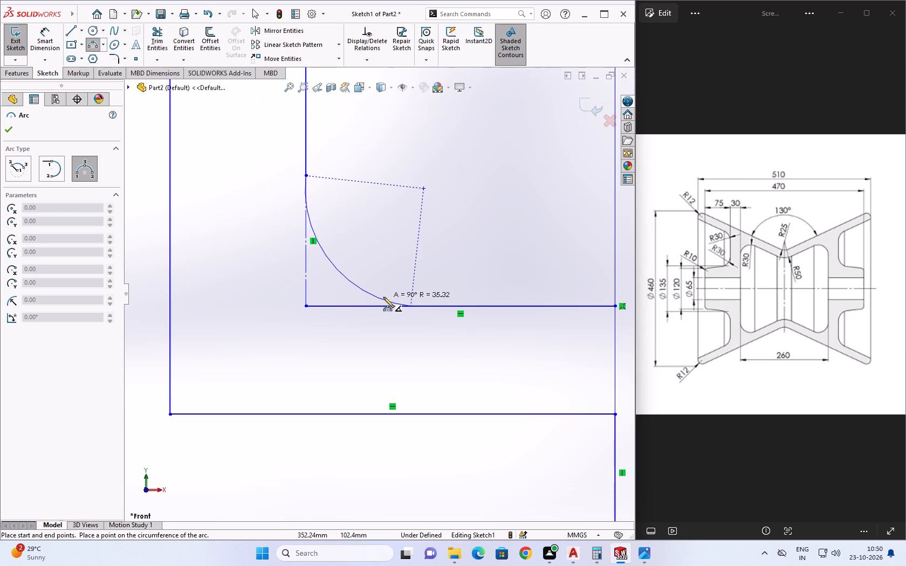
pyautogui.click(383, 297)
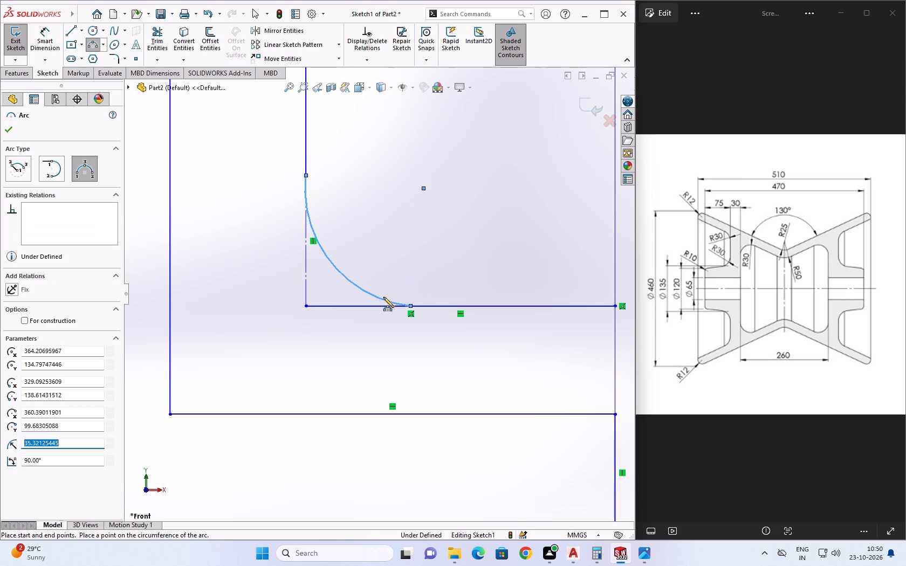
pyautogui.write('30')
pyautogui.press('Return')
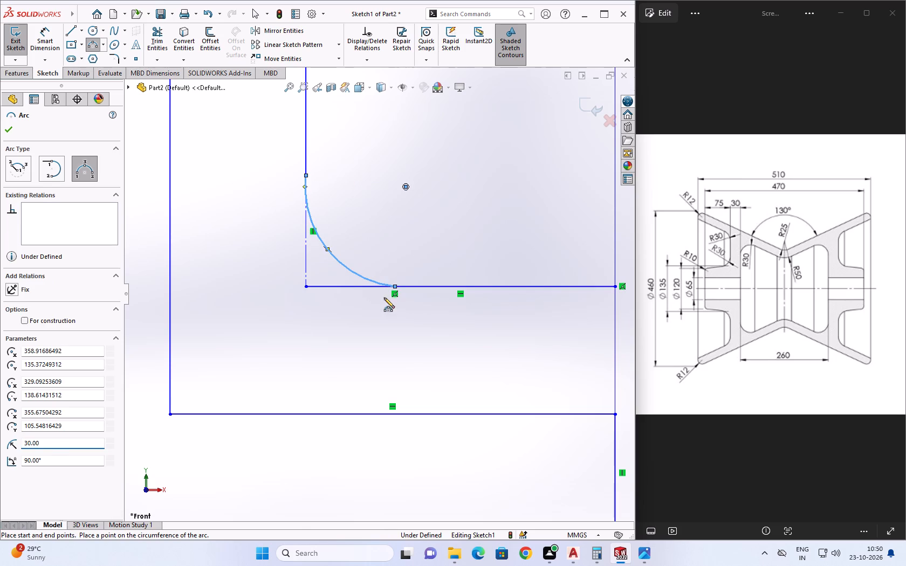
pyautogui.press('Escape')
pyautogui.press('Escape')
# Trim both line ends outside the lower corner arc and delete the leftover construction segments.
pyautogui.click(153, 40)
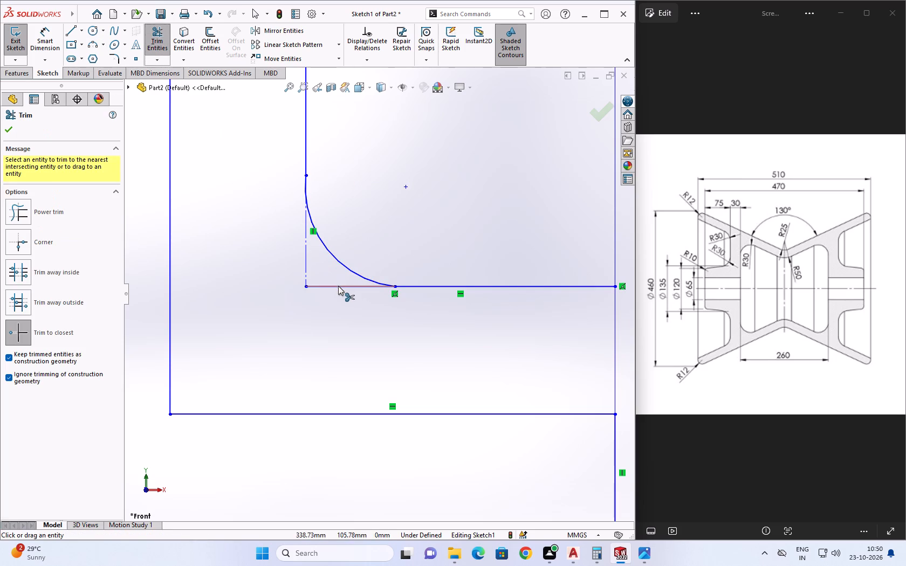
pyautogui.click(338, 286)
pyautogui.click(306, 265)
pyautogui.press('Escape')
pyautogui.press('Escape')
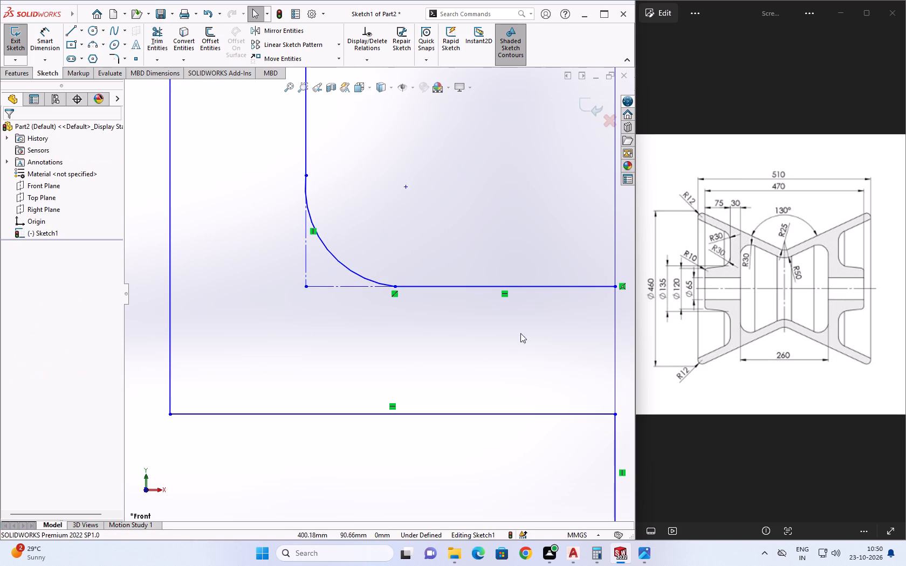
pyautogui.scroll(4, 399, 321)
pyautogui.click(355, 289)
pyautogui.press('Delete')
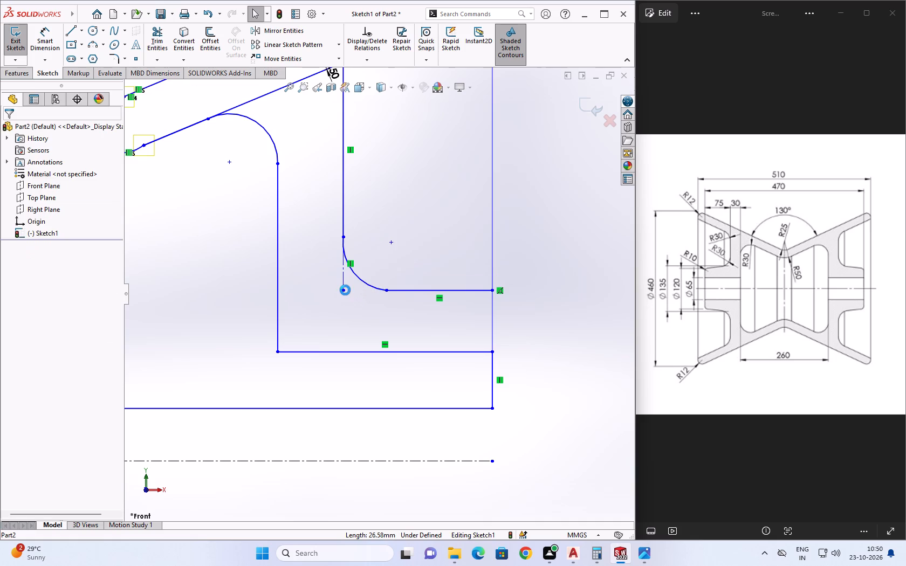
pyautogui.click(342, 276)
pyautogui.press('Delete')
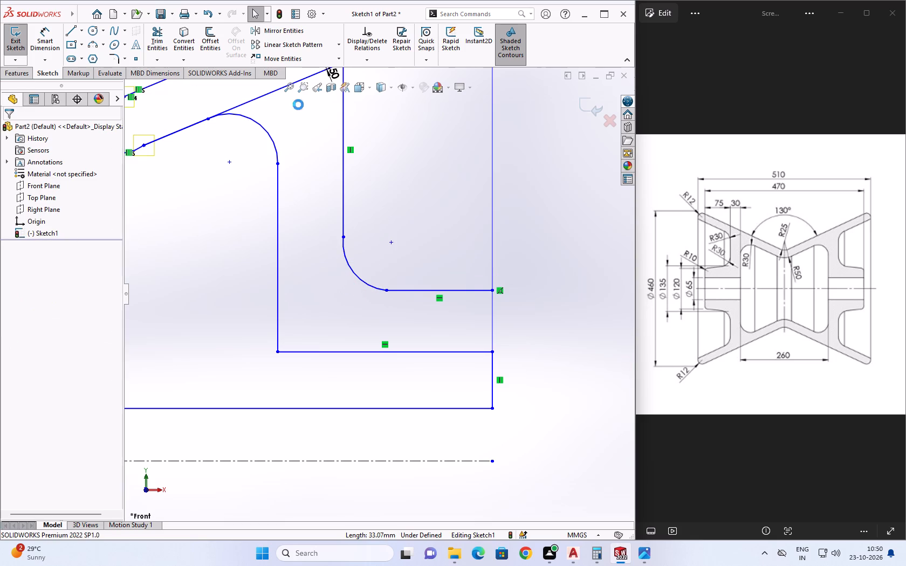
# Trim the lower sloped line between the inner arc and the outer vertical line, and try to delete the leftover construction segment.
pyautogui.scroll(-3, 290, 117)
pyautogui.scroll(5, 292, 136)
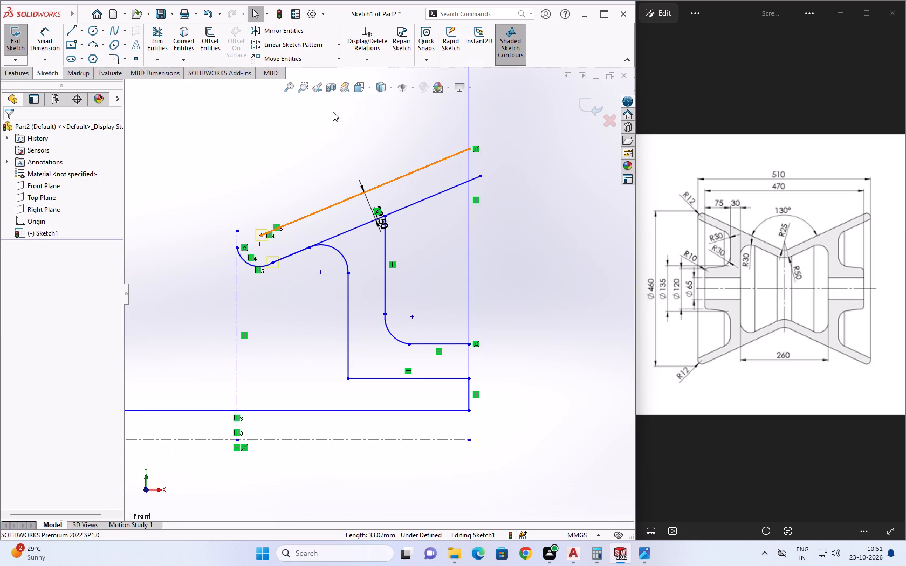
pyautogui.click(169, 42)
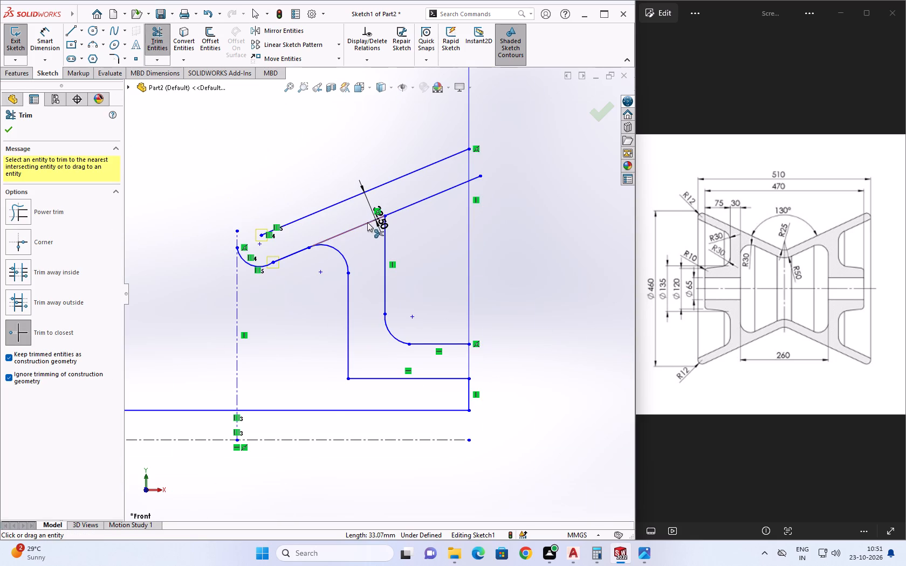
pyautogui.click(366, 223)
pyautogui.press('Escape')
pyautogui.press('Escape')
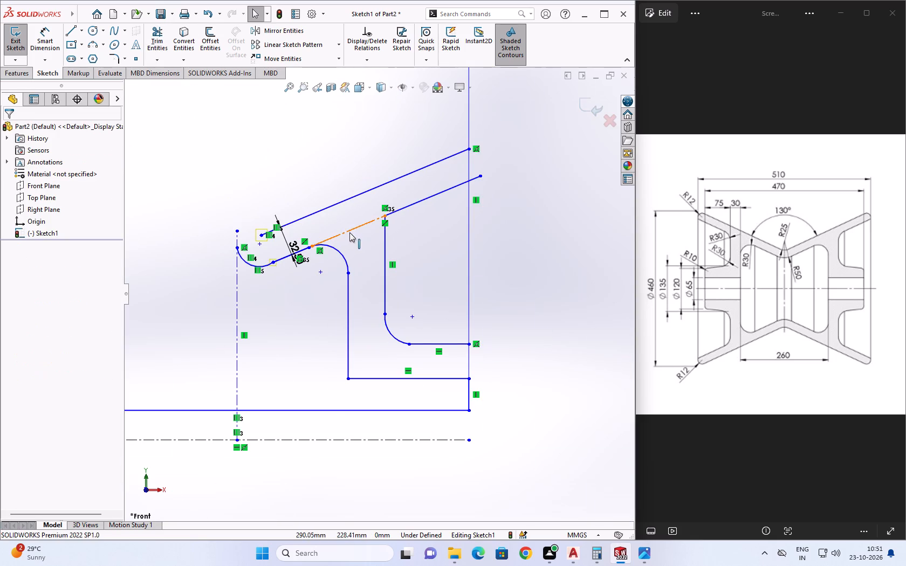
pyautogui.click(349, 232)
pyautogui.press('Delete')
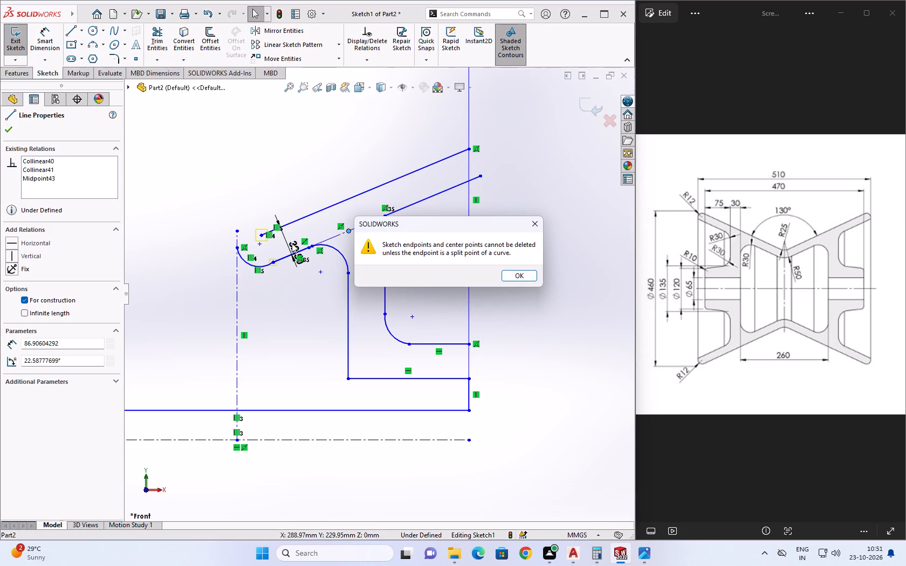
pyautogui.press('Return')
# Delete the 32.50 offset dimension between the two sloped lines.
pyautogui.click(285, 239)
pyautogui.press('Return')
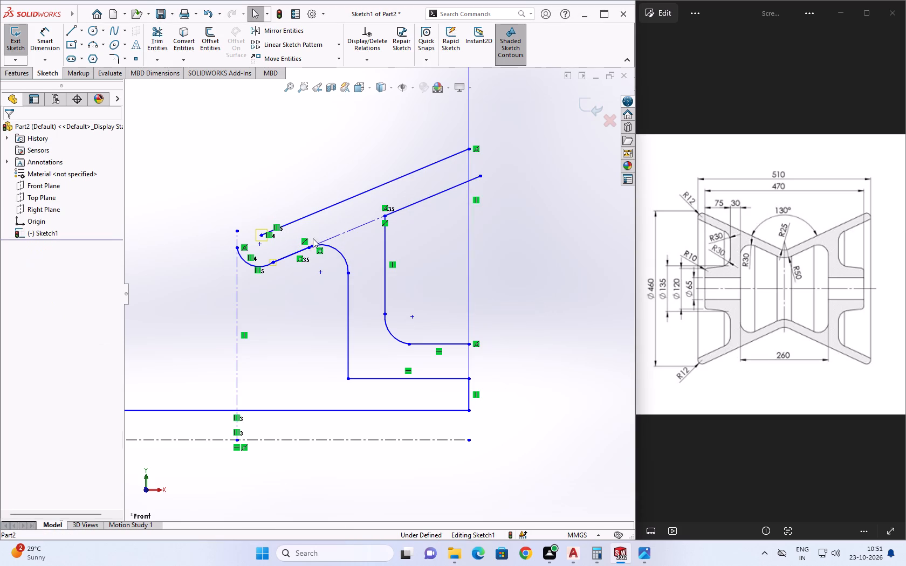
# Draw a three-point arc of radius 30 mm across the upper corner between the vertical line and the lower sloped line.
pyautogui.scroll(-2, 381, 210)
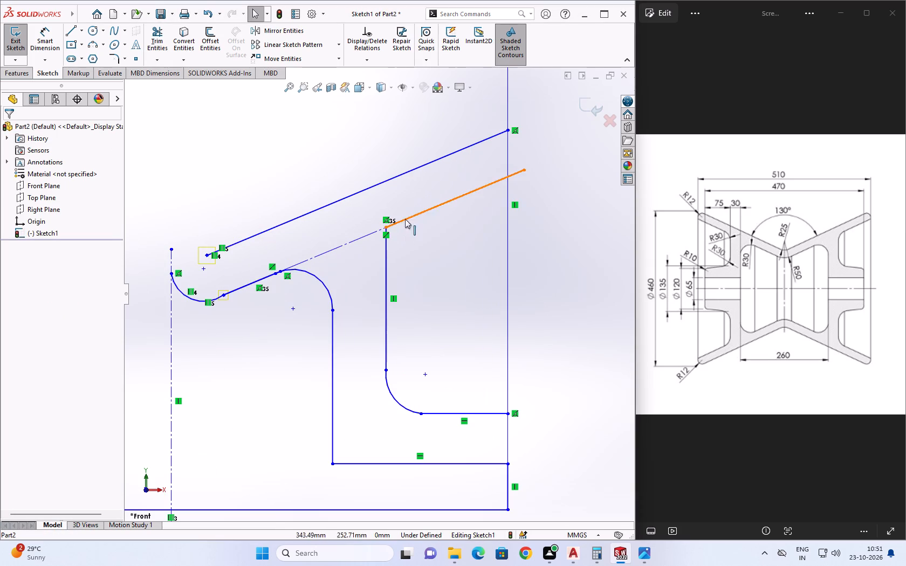
pyautogui.scroll(-3, 405, 225)
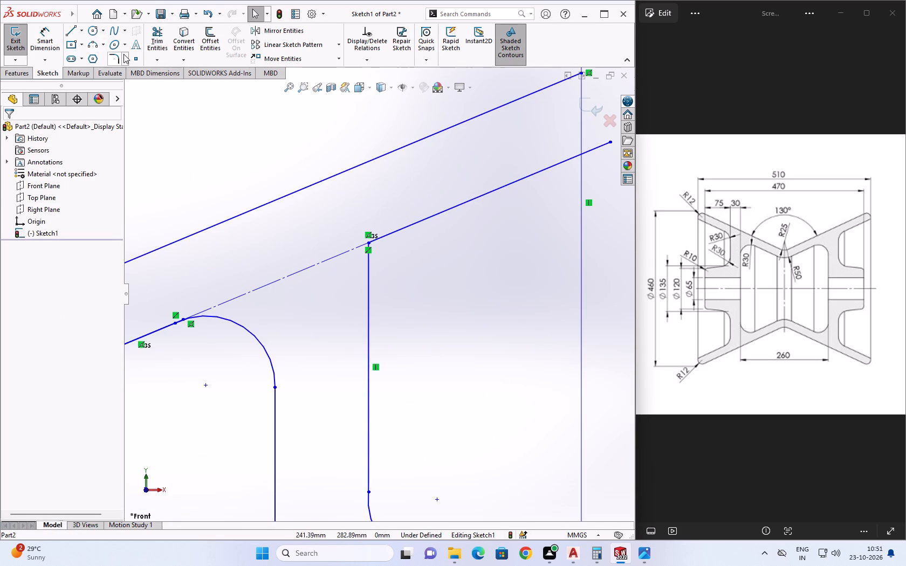
pyautogui.click(95, 44)
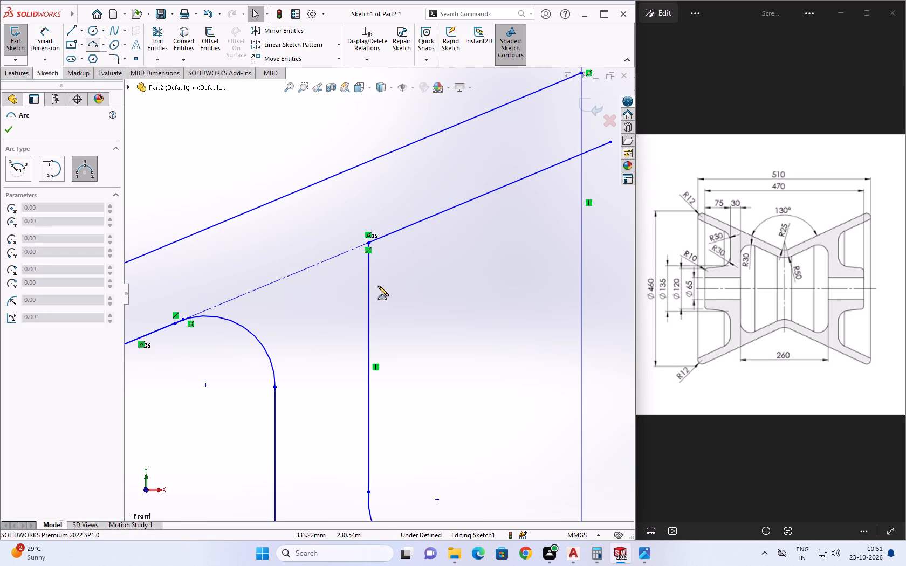
pyautogui.click(368, 292)
pyautogui.click(417, 223)
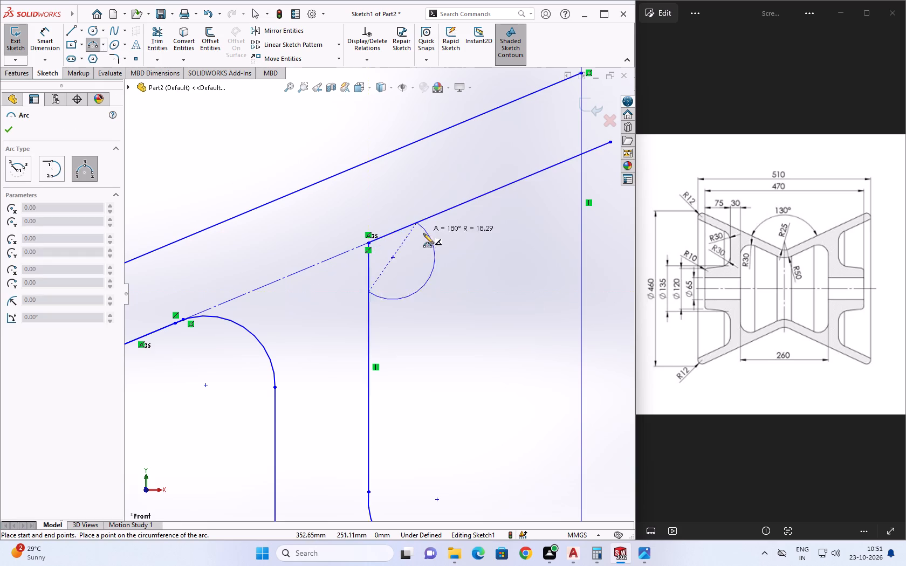
pyautogui.scroll(6, 408, 240)
pyautogui.scroll(-2, 392, 266)
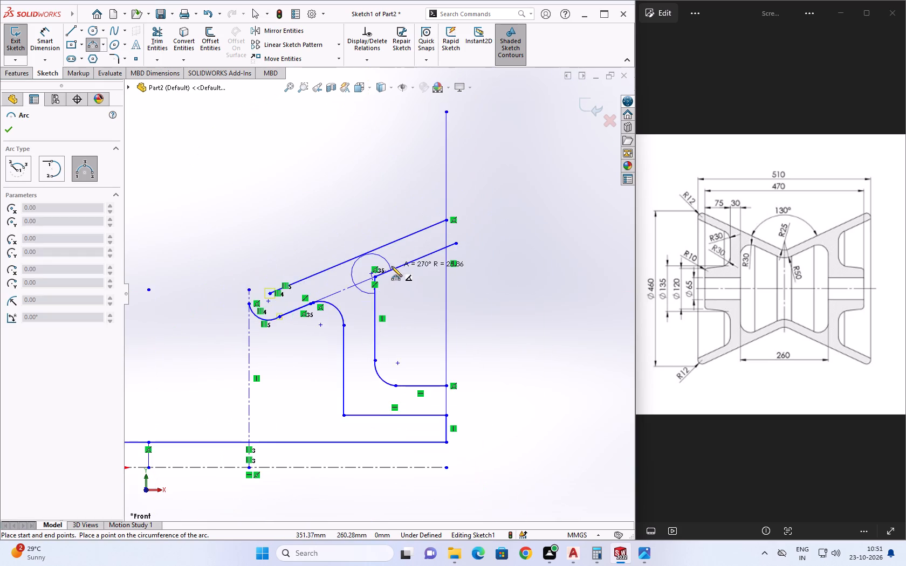
pyautogui.scroll(-8, 392, 266)
pyautogui.scroll(1, 375, 295)
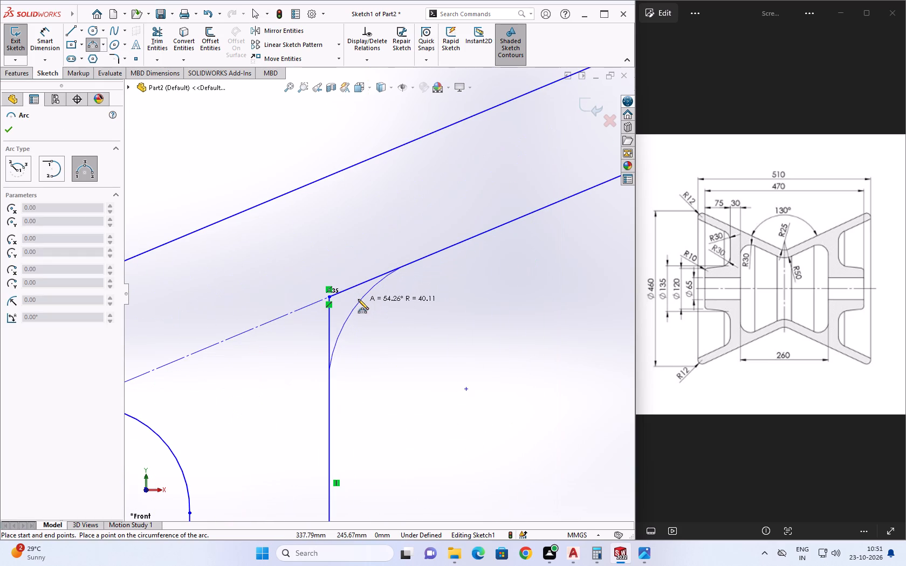
pyautogui.scroll(-6, 354, 298)
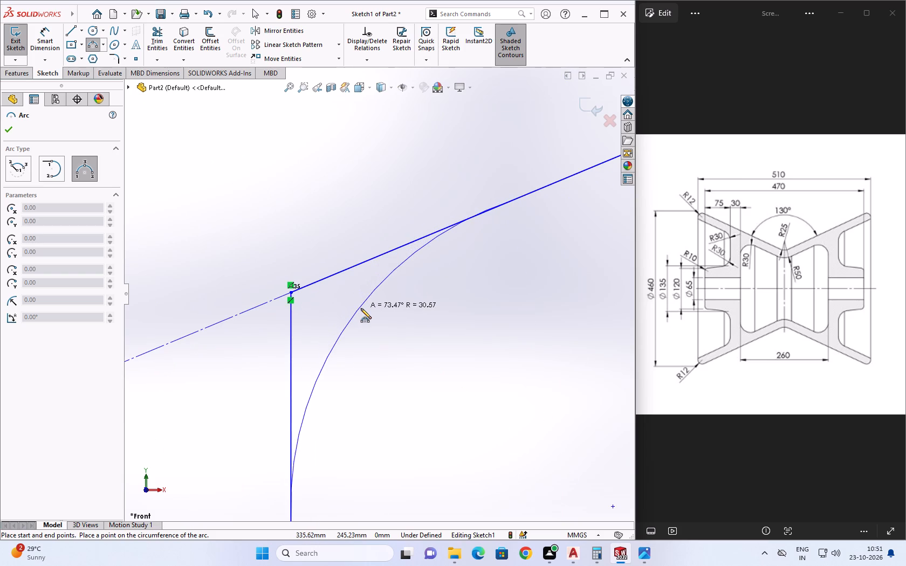
pyautogui.click(364, 309)
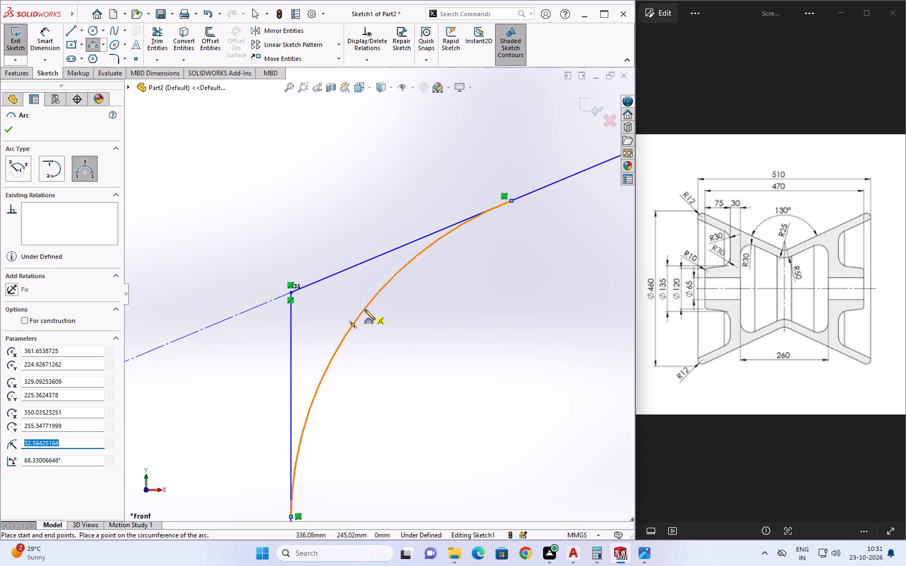
pyautogui.press('2')
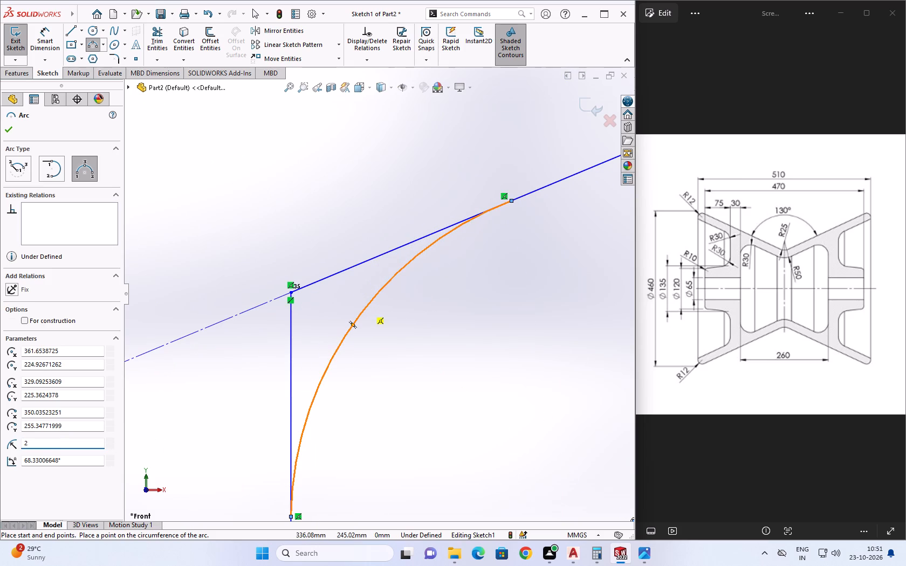
pyautogui.press('BackSpace')
pyautogui.press('BackSpace')
pyautogui.write('30')
pyautogui.press('Return')
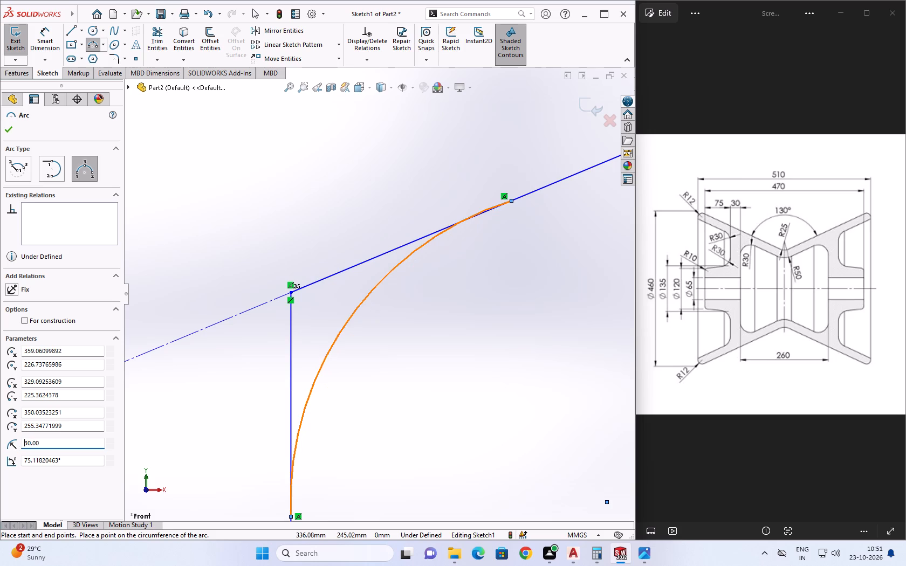
pyautogui.press('Escape')
# Trim both line ends outside the upper corner arc and delete all leftover construction segments, including the long sloped one.
pyautogui.click(162, 46)
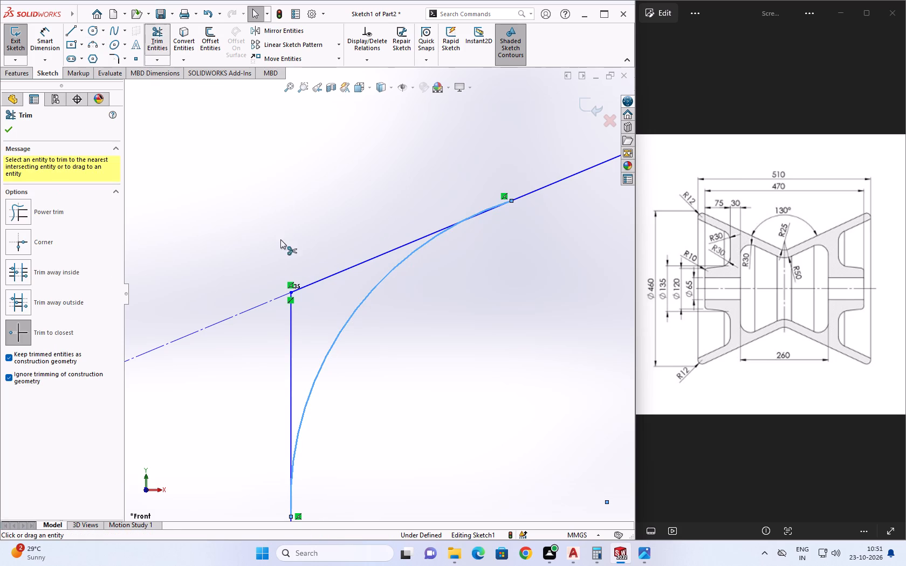
pyautogui.click(321, 279)
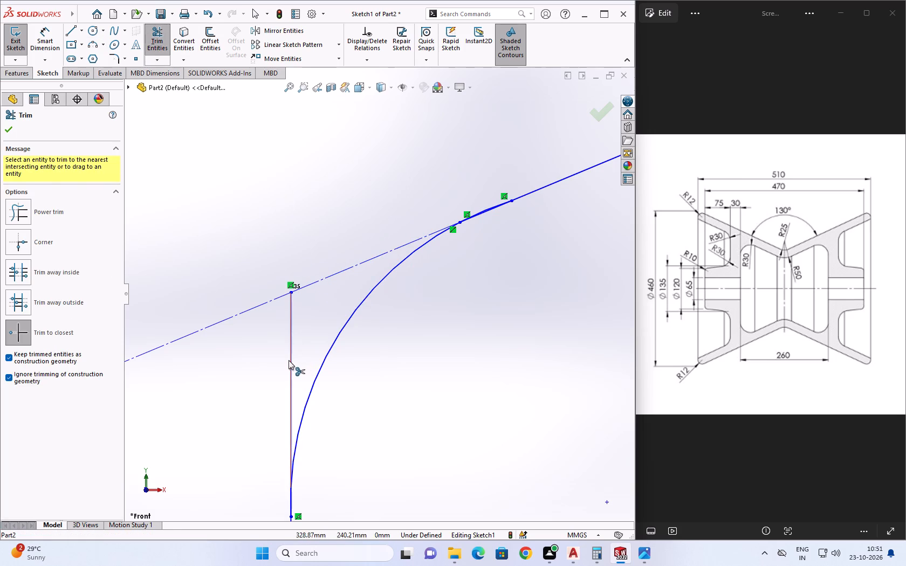
pyautogui.click(289, 360)
pyautogui.press('Escape')
pyautogui.click(330, 278)
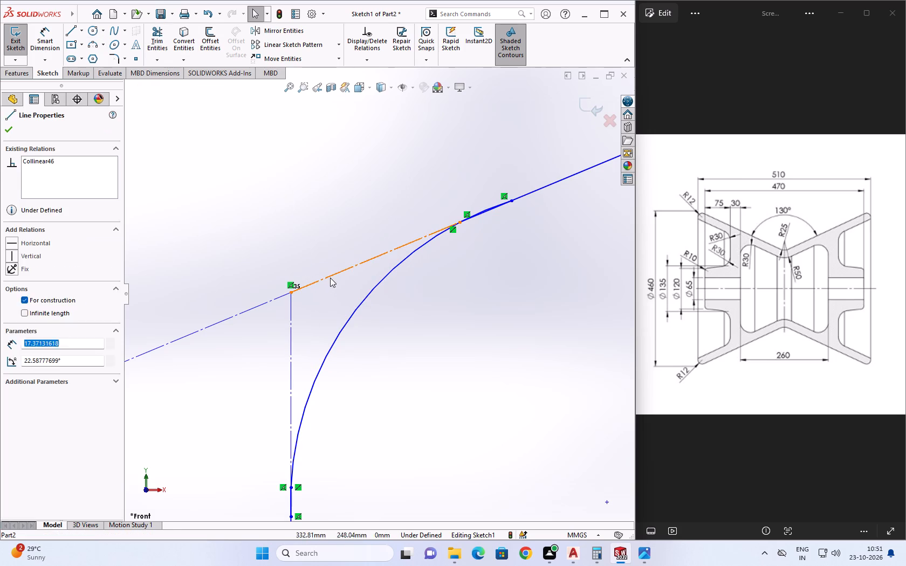
pyautogui.press('Delete')
pyautogui.click(290, 303)
pyautogui.press('Delete')
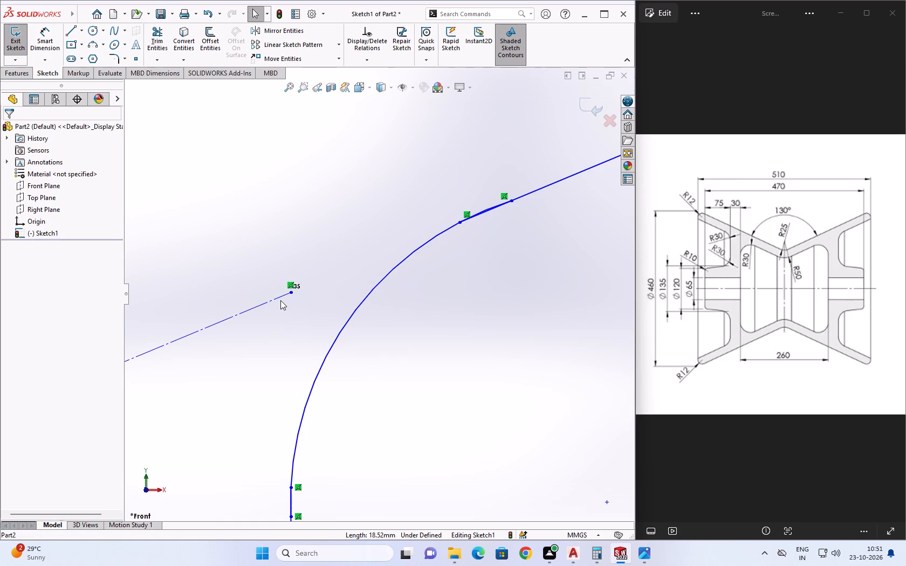
pyautogui.click(279, 300)
pyautogui.press('Delete')
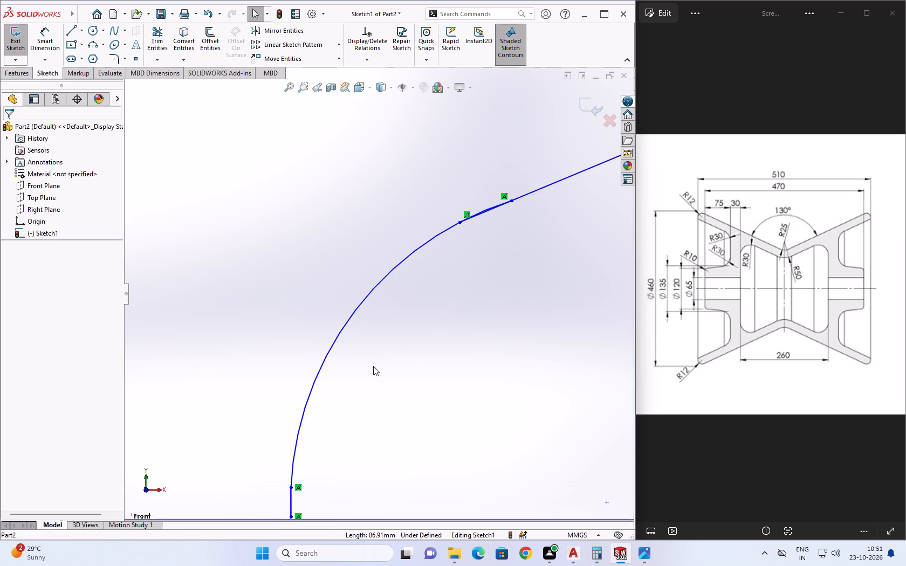
# Trim the thin sliver of the upper corner arc that bulges above the sloped line and delete its construction remnant.
pyautogui.scroll(-5, 403, 344)
pyautogui.scroll(5, 396, 343)
pyautogui.scroll(-7, 475, 164)
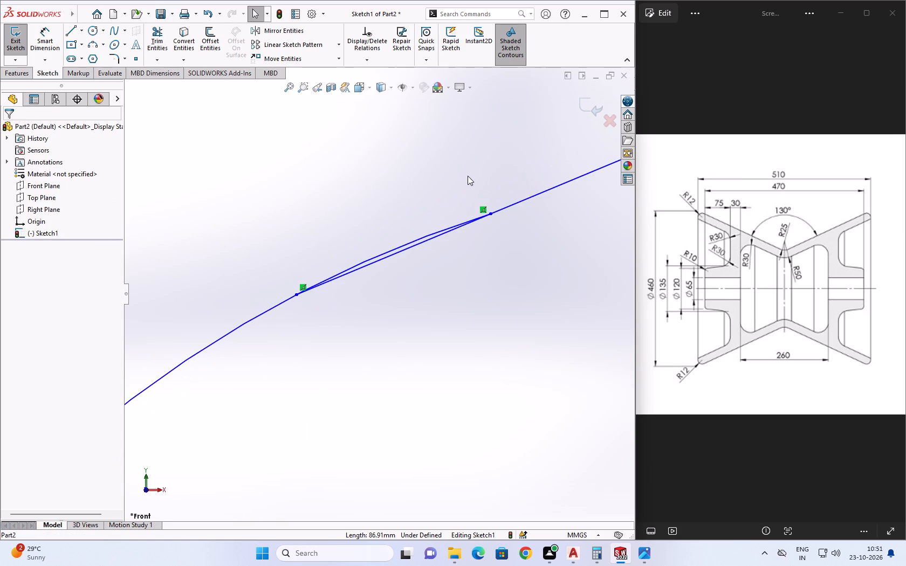
pyautogui.click(159, 38)
pyautogui.click(387, 251)
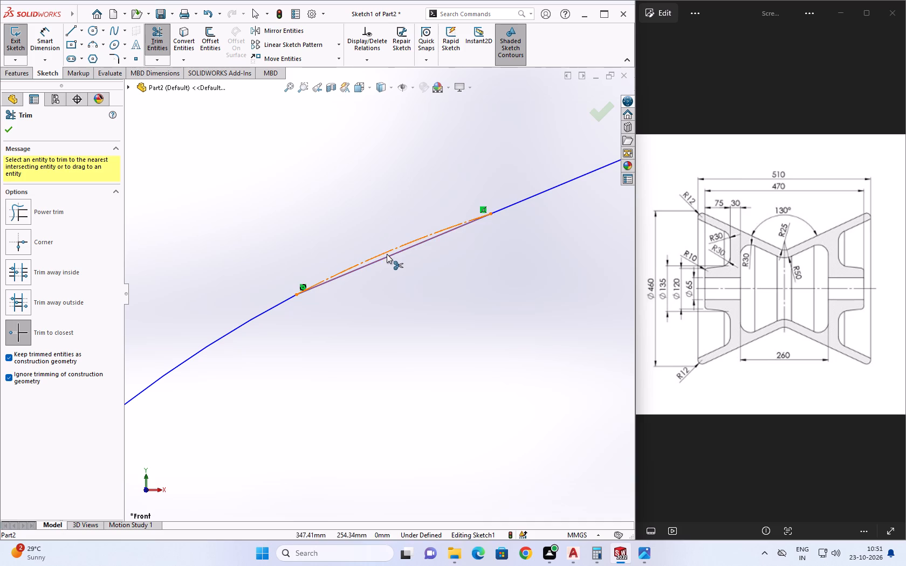
pyautogui.click(385, 251)
pyautogui.press('Escape')
pyautogui.click(393, 248)
pyautogui.press('Delete')
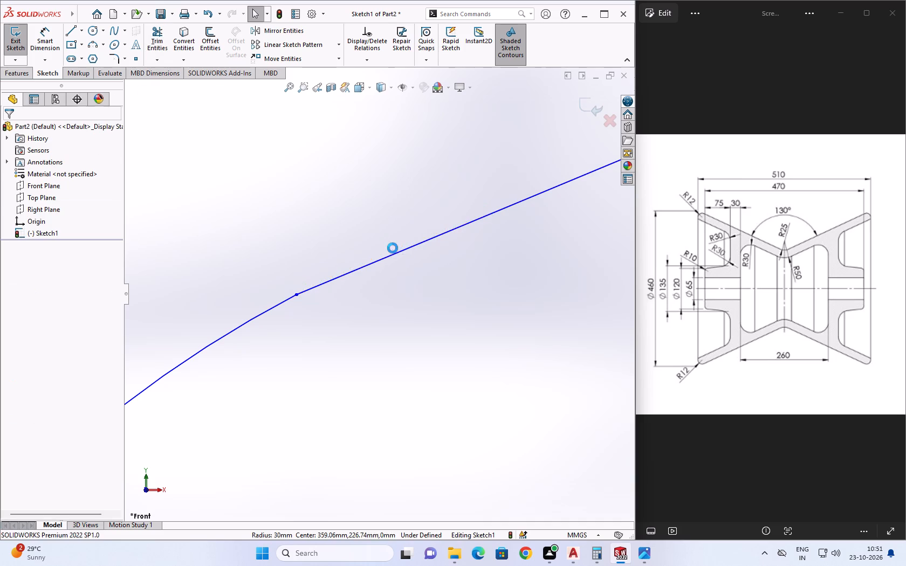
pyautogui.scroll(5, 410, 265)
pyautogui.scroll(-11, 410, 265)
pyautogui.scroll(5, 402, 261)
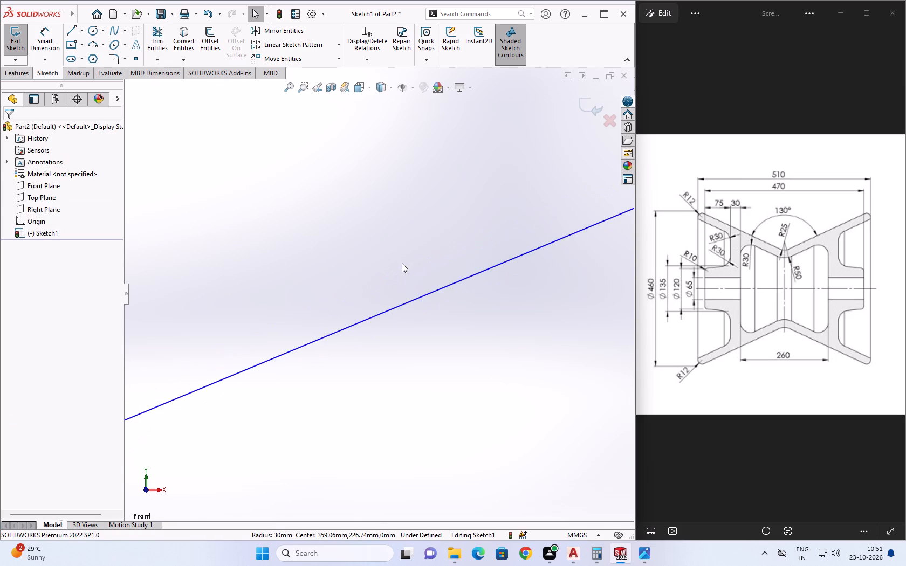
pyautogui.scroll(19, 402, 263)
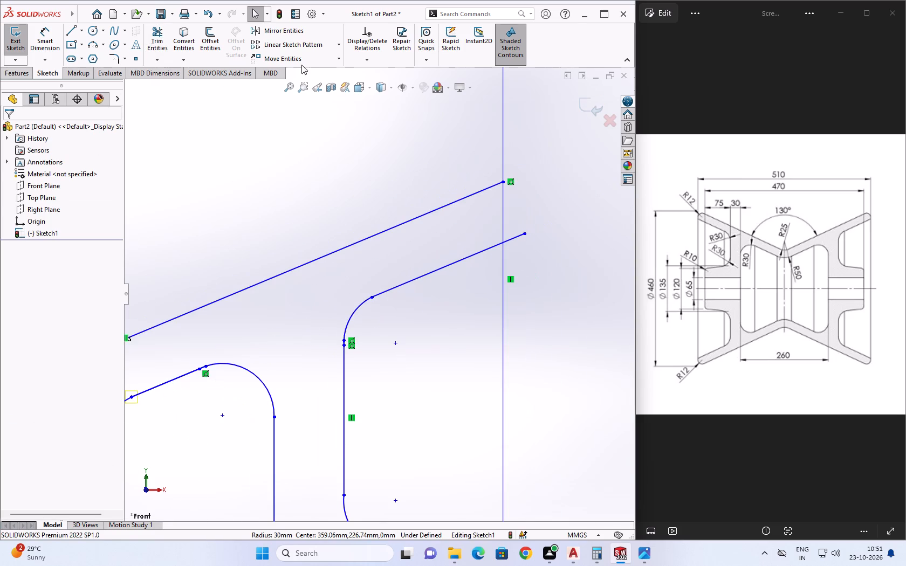
# Trim the lower sloped line's overhang and the tall vertical line above the upper sloped line, and delete both pieces of that vertical line.
pyautogui.click(164, 44)
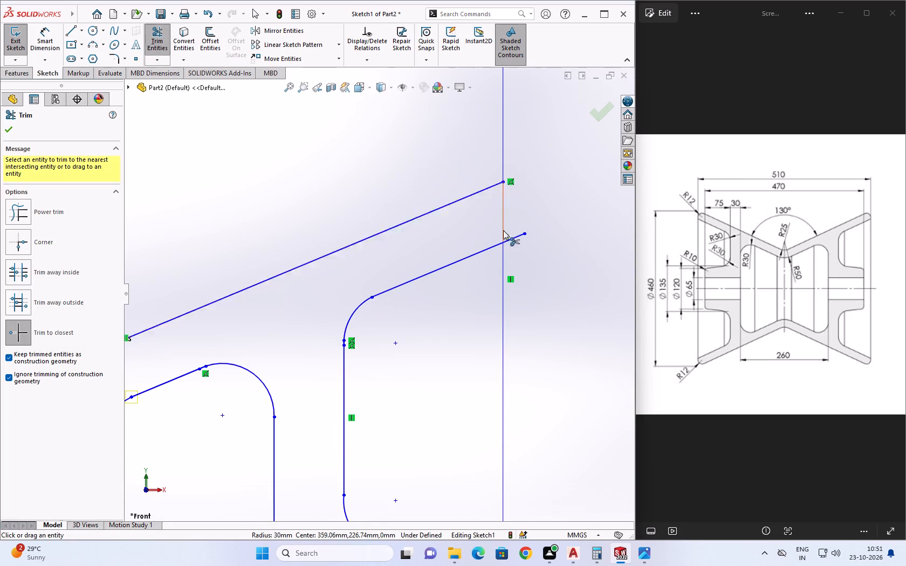
pyautogui.click(514, 237)
pyautogui.click(504, 161)
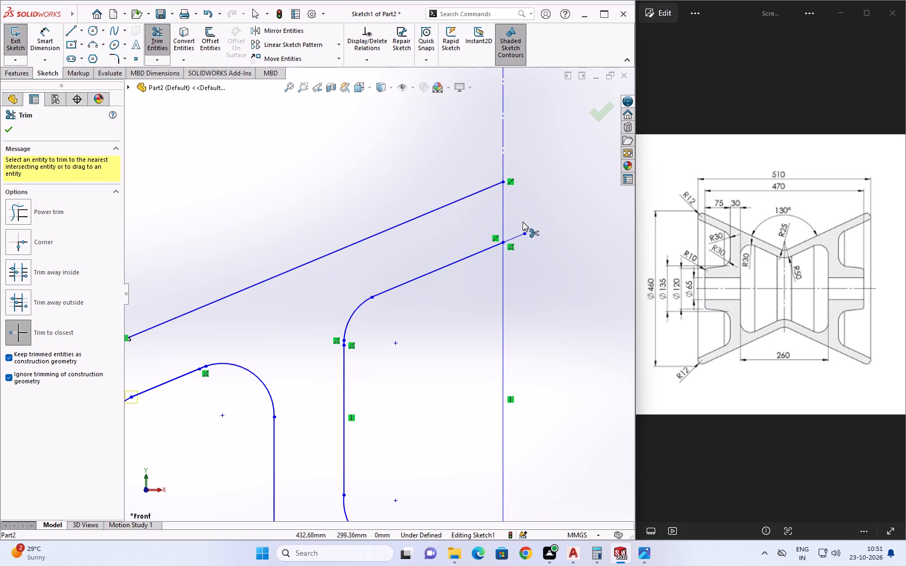
pyautogui.click(519, 235)
pyautogui.press('Escape')
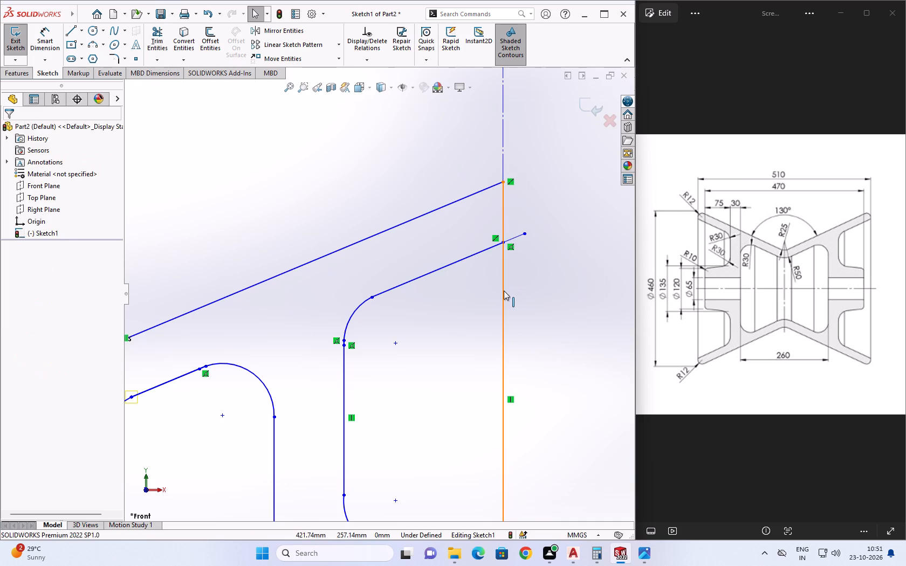
pyautogui.click(504, 291)
pyautogui.press('Delete')
pyautogui.click(504, 166)
pyautogui.press('Delete')
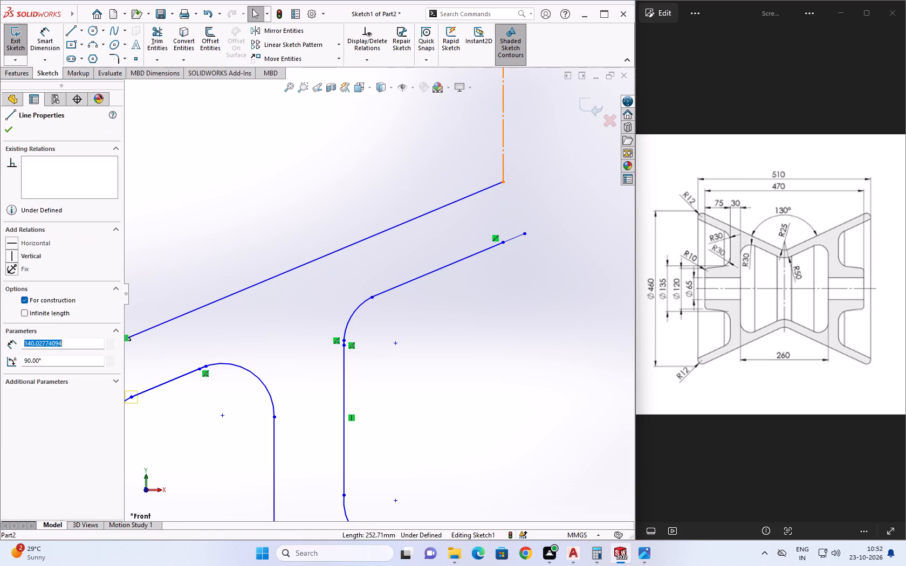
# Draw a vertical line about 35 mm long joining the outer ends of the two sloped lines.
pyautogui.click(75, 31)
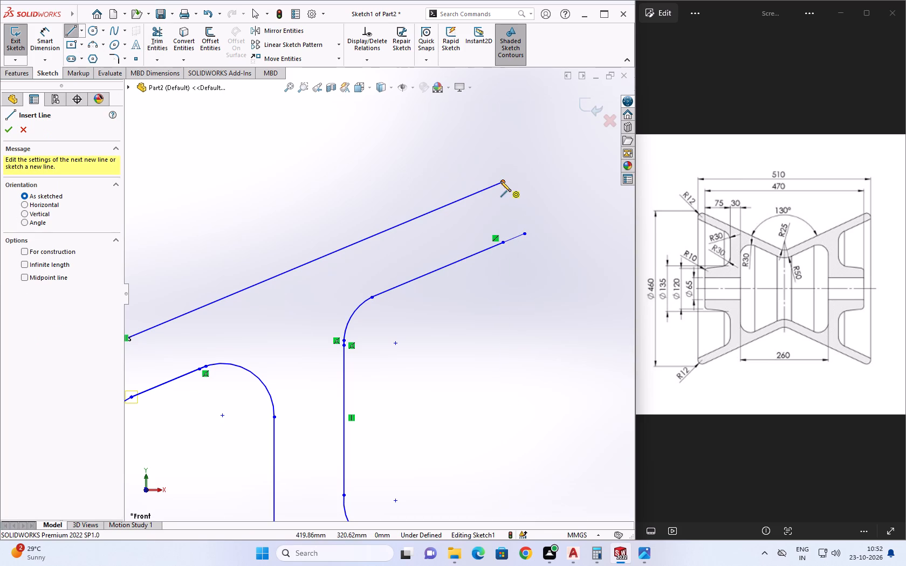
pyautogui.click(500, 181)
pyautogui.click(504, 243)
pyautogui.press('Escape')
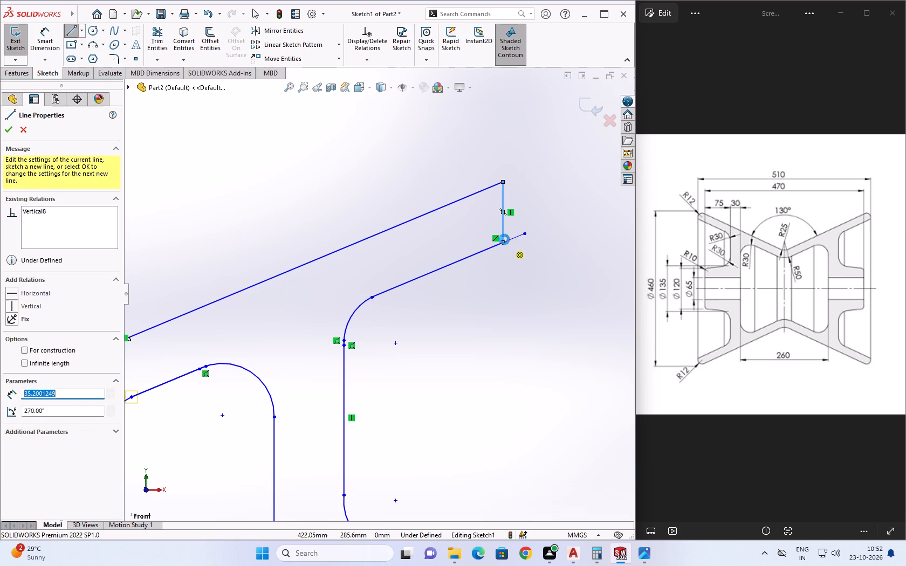
# Delete the short construction stub left beyond the outer end of the lower sloped line.
pyautogui.click(158, 47)
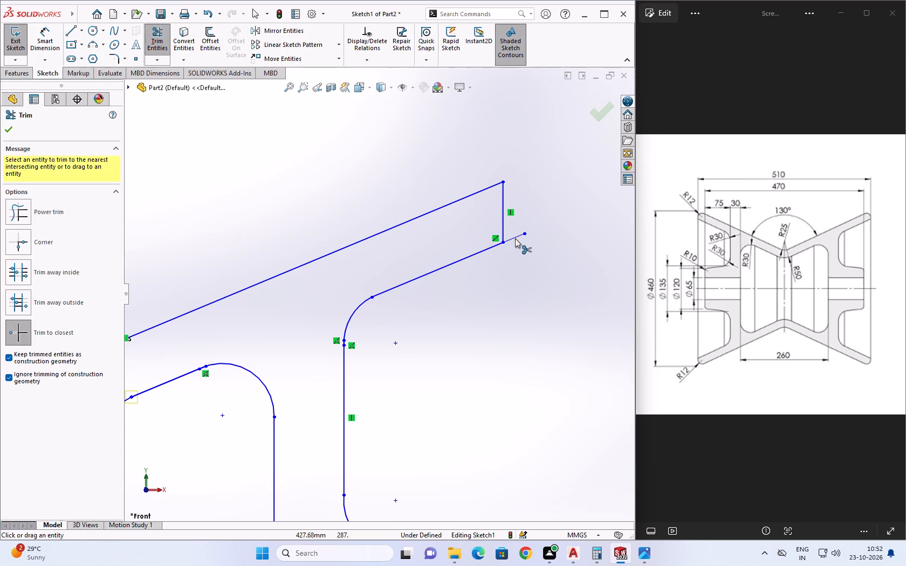
pyautogui.click(516, 238)
pyautogui.press('Escape')
pyautogui.click(516, 238)
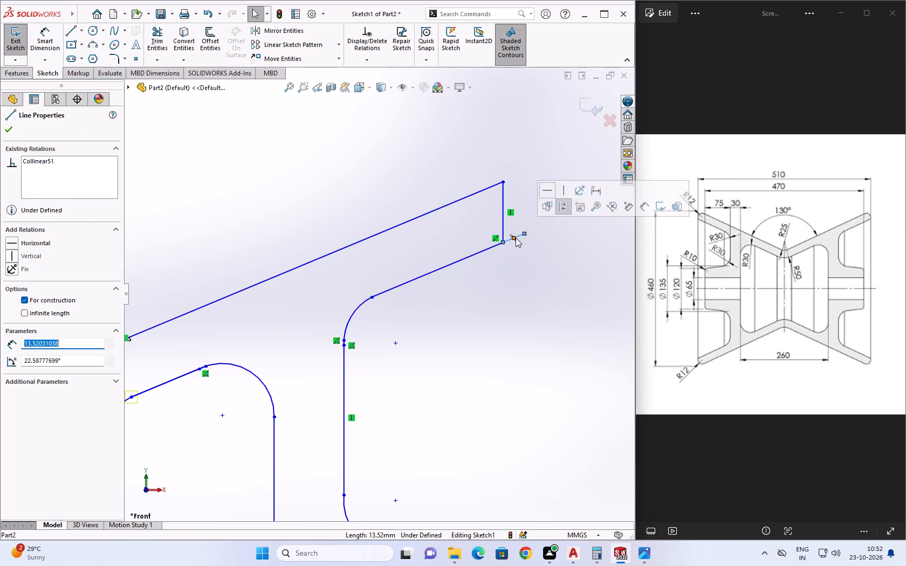
pyautogui.press('Delete')
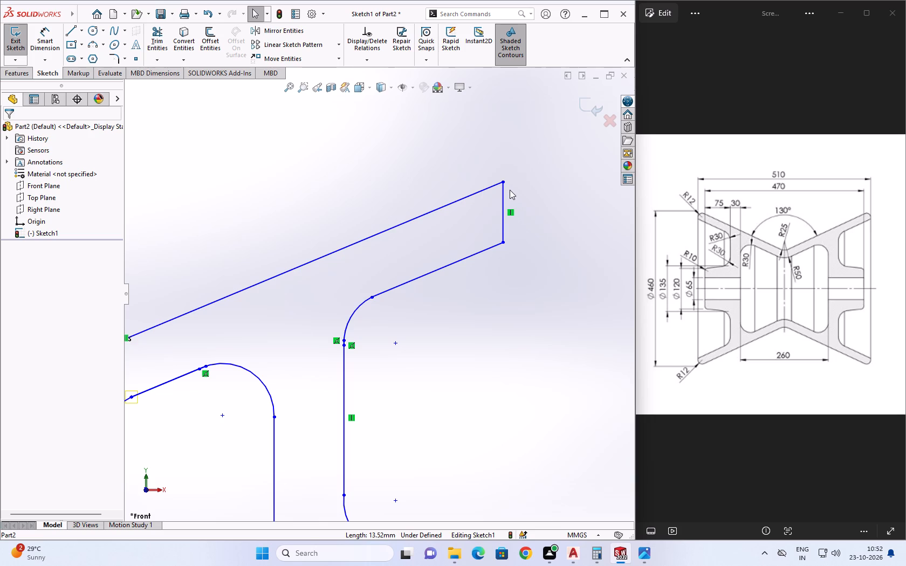
# Draw an outward-bulging three-point arc of radius about 22 mm joining the outer ends of the two sloped lines.
pyautogui.click(88, 43)
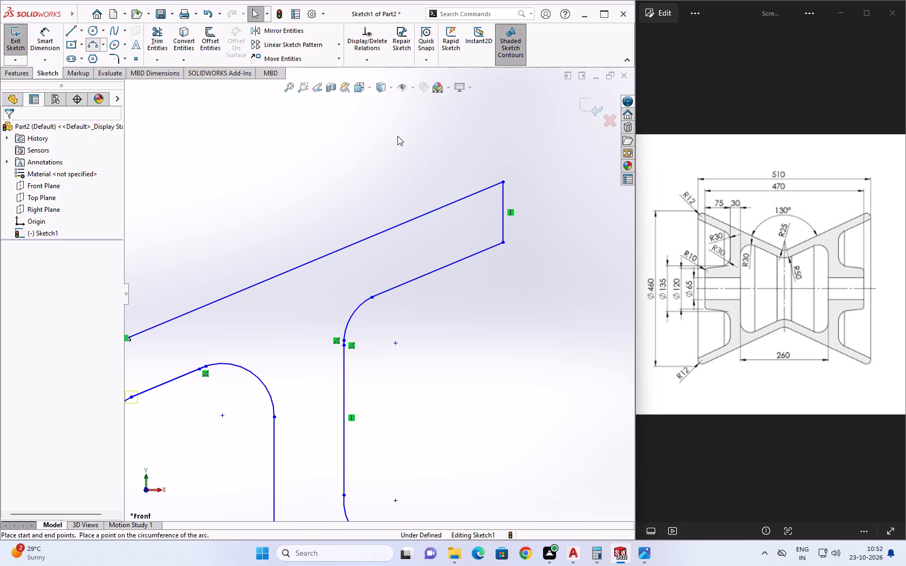
pyautogui.click(503, 183)
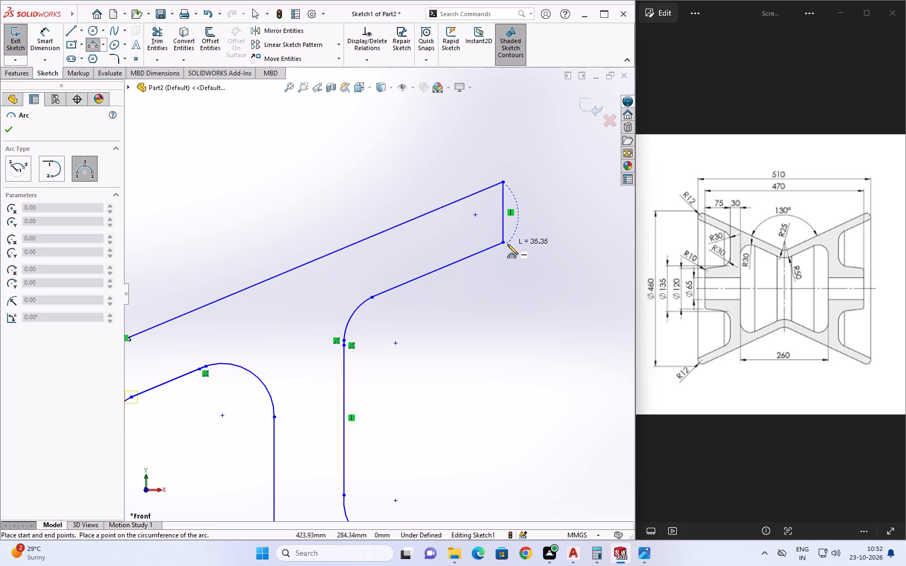
pyautogui.click(504, 244)
pyautogui.scroll(2, 510, 239)
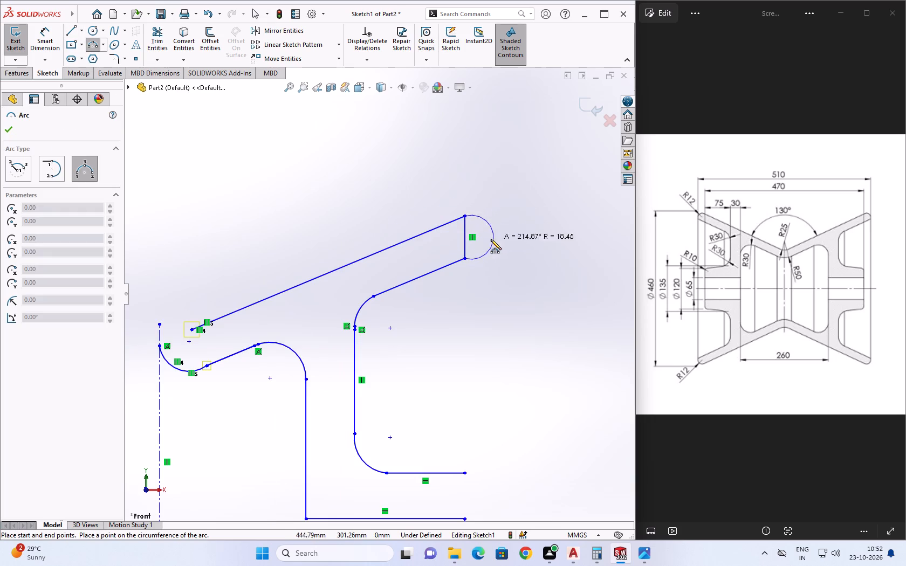
pyautogui.scroll(-4, 477, 240)
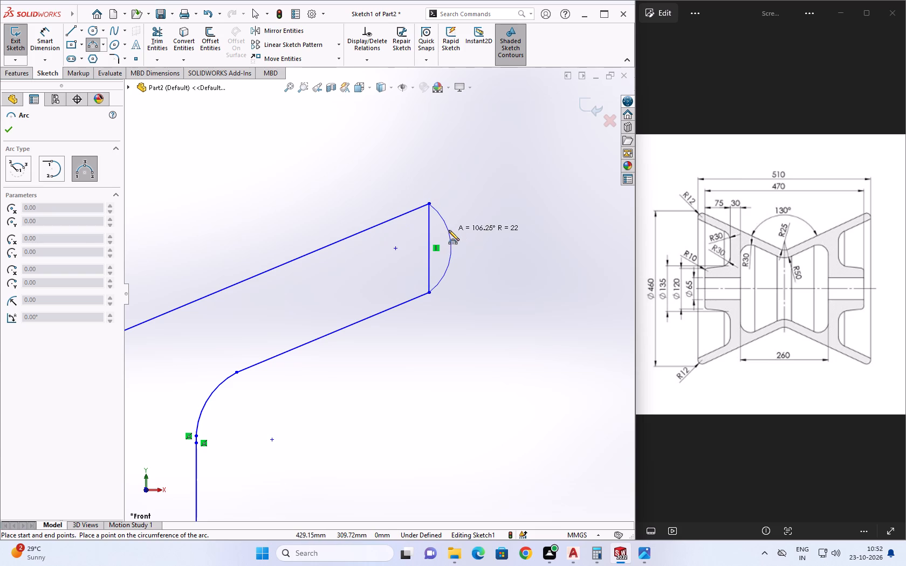
pyautogui.click(449, 230)
pyautogui.press('Escape')
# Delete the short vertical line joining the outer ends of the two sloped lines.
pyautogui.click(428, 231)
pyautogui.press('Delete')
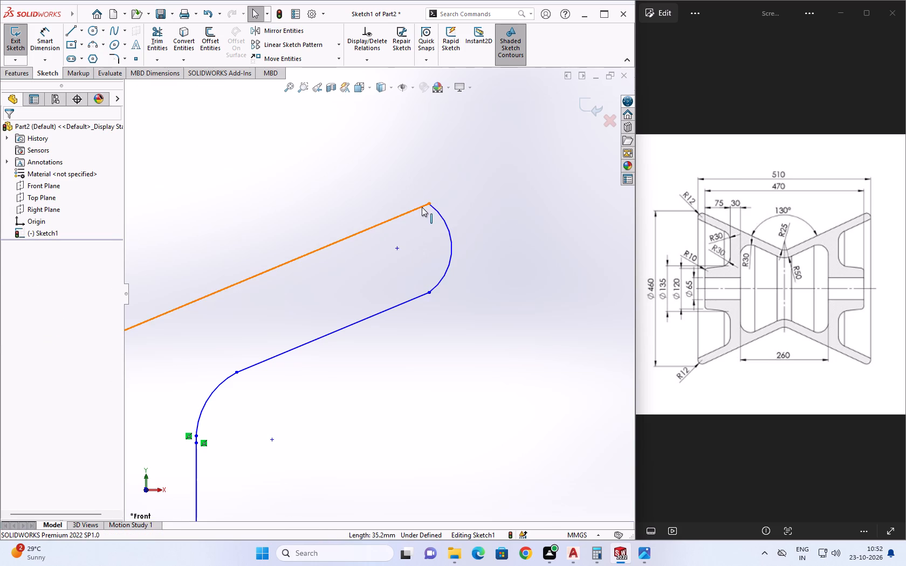
# Draw a small three-point arc about 7 mm across, rounding the corner between the upper sloped line and the rim's end arc.
pyautogui.scroll(-6, 423, 202)
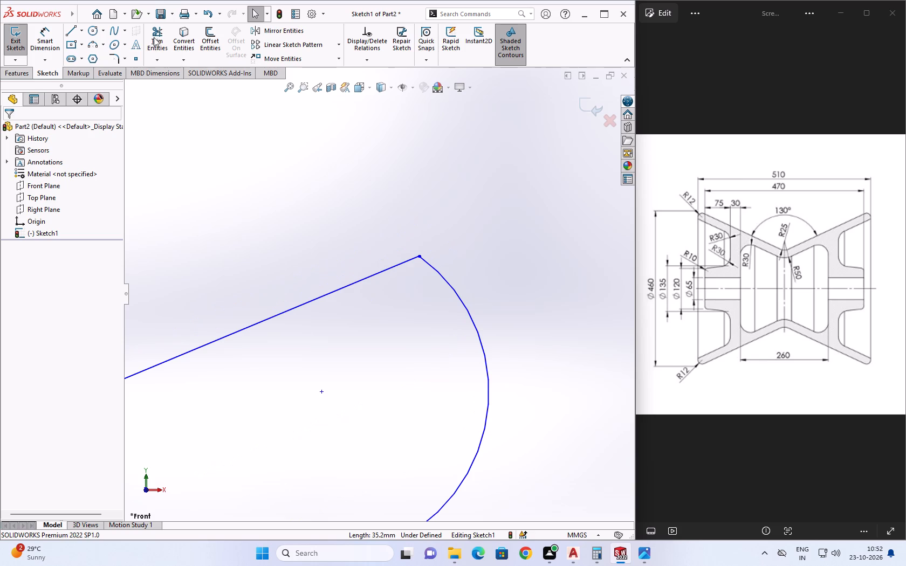
pyautogui.click(94, 45)
pyautogui.click(386, 271)
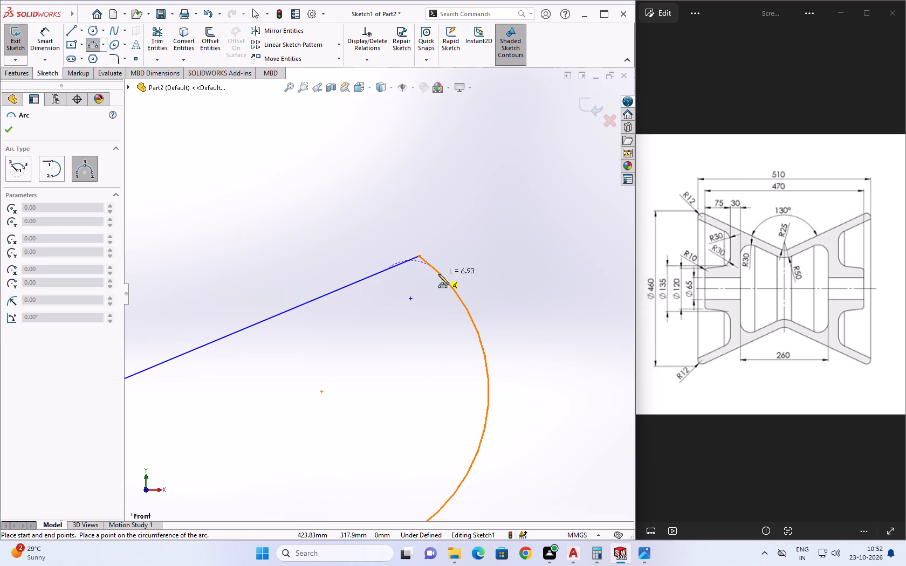
pyautogui.click(438, 274)
pyautogui.scroll(3, 422, 285)
pyautogui.scroll(-7, 408, 285)
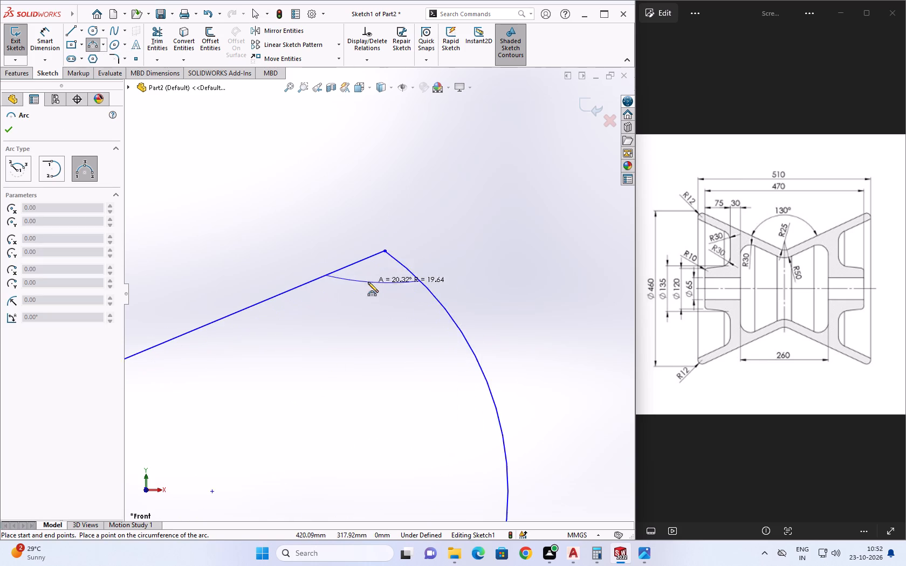
pyautogui.scroll(-2, 368, 282)
pyautogui.click(373, 258)
pyautogui.press('Escape')
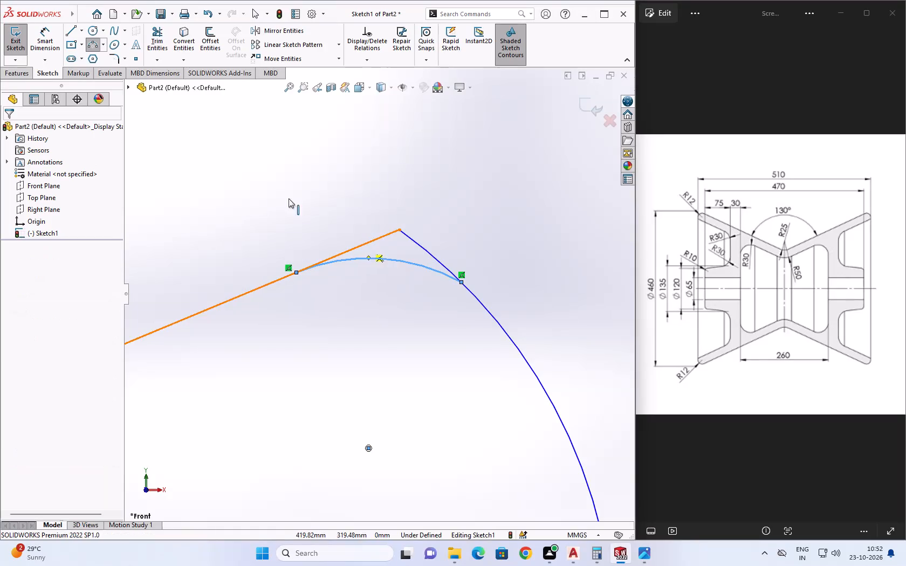
# Trim the sloped line and end arc outside the small corner arc and delete both leftover construction segments.
pyautogui.click(166, 34)
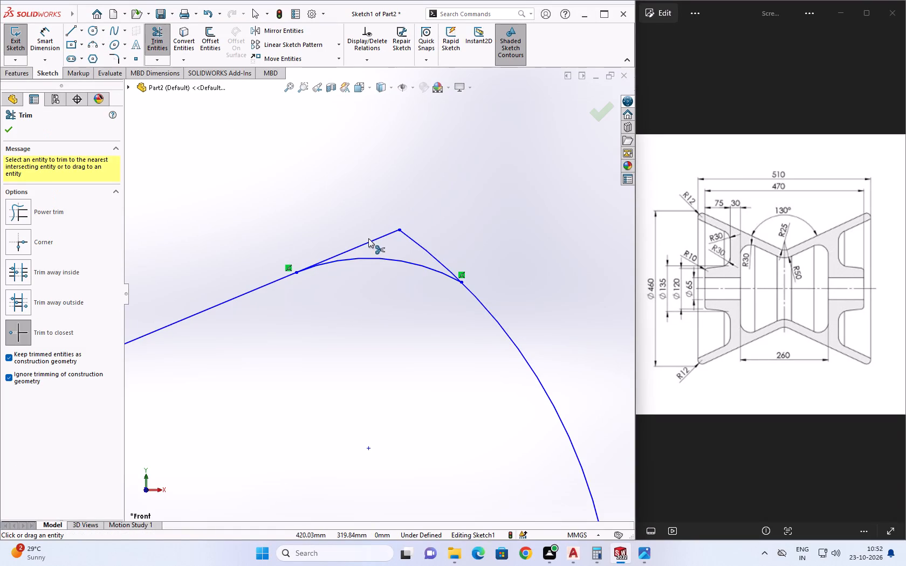
pyautogui.click(371, 242)
pyautogui.click(424, 251)
pyautogui.press('Escape')
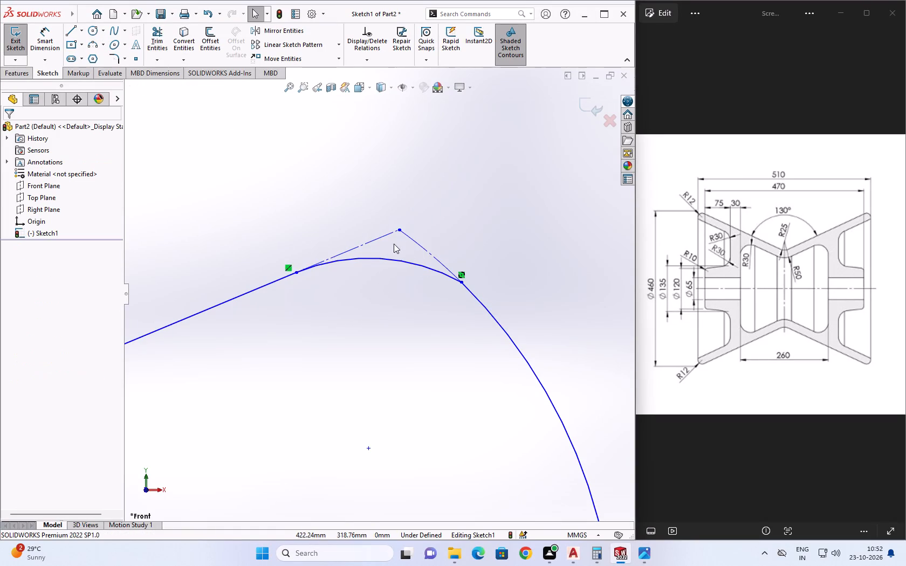
pyautogui.click(380, 236)
pyautogui.press('Delete')
pyautogui.click(418, 243)
pyautogui.press('Delete')
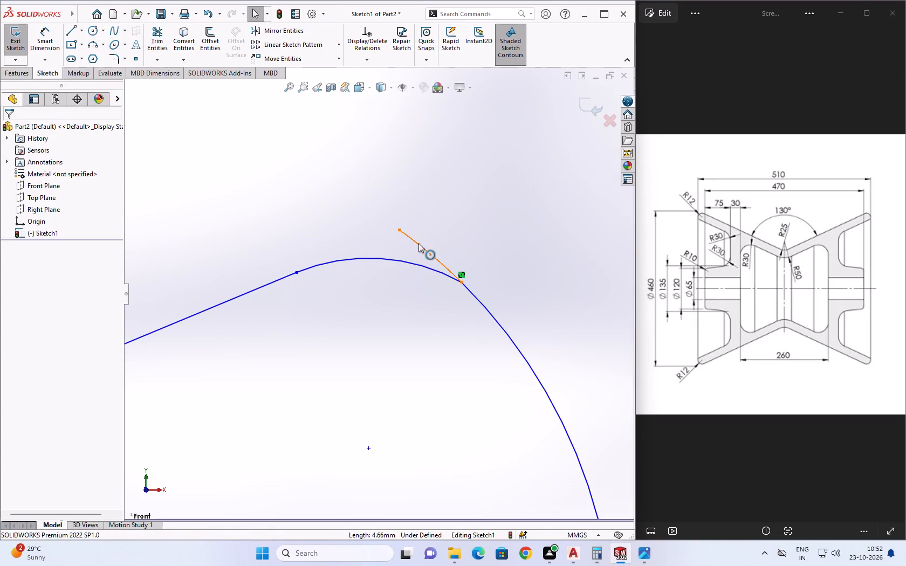
# Delete the short vertical line between the hub's lower horizontal line and the long horizontal line beneath it.
pyautogui.scroll(-6, 428, 282)
pyautogui.scroll(-6, 507, 288)
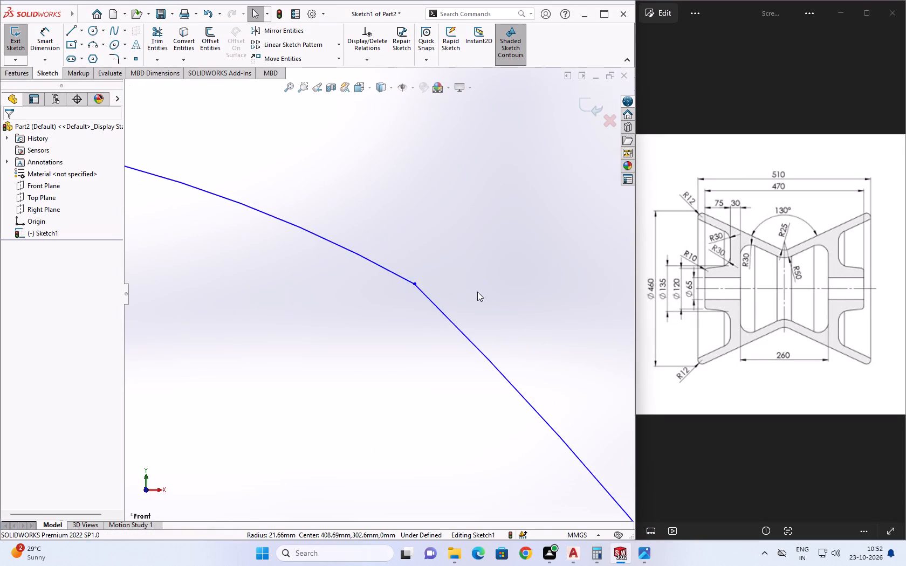
pyautogui.scroll(6, 471, 292)
pyautogui.scroll(13, 428, 284)
pyautogui.scroll(6, 375, 370)
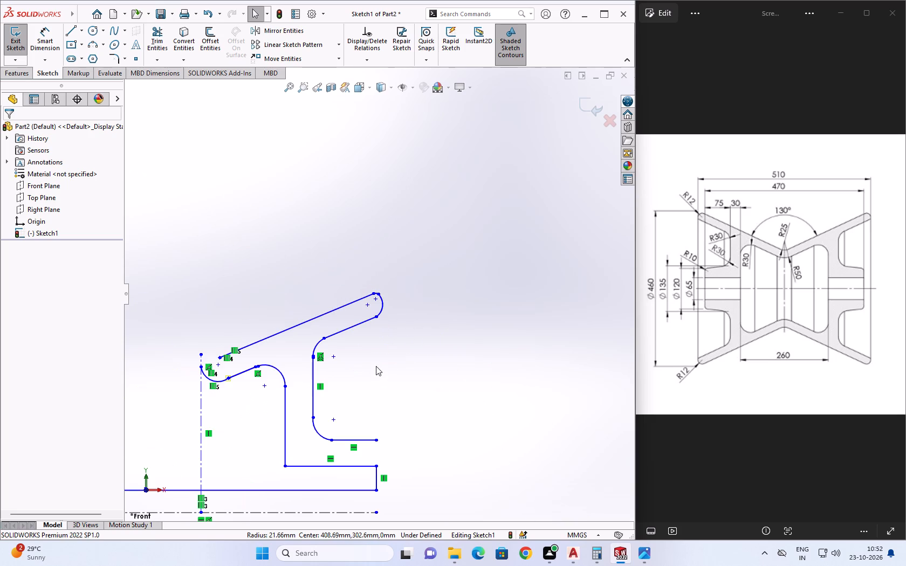
pyautogui.click(377, 480)
pyautogui.press('Delete')
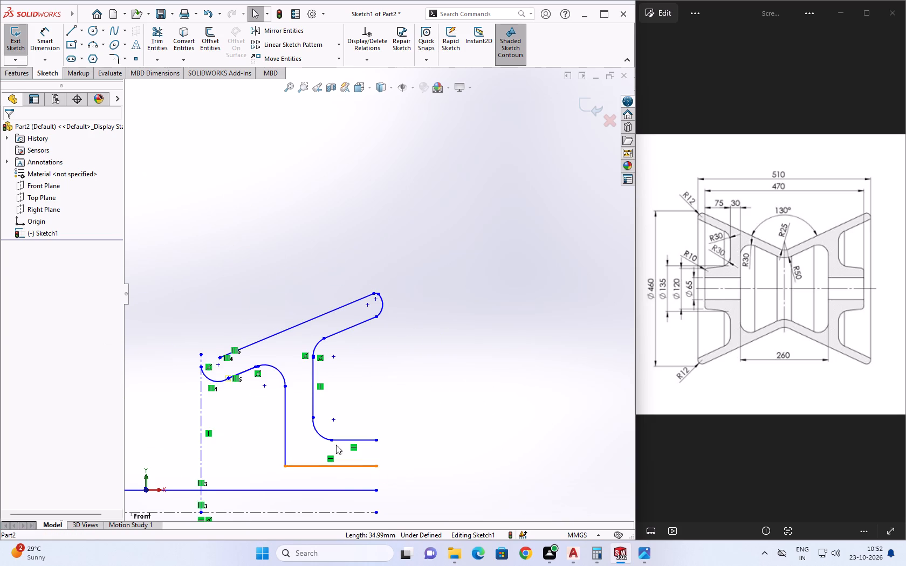
# Draw a vertical line joining the outer ends of the hub's upper and lower horizontal lines.
pyautogui.click(74, 31)
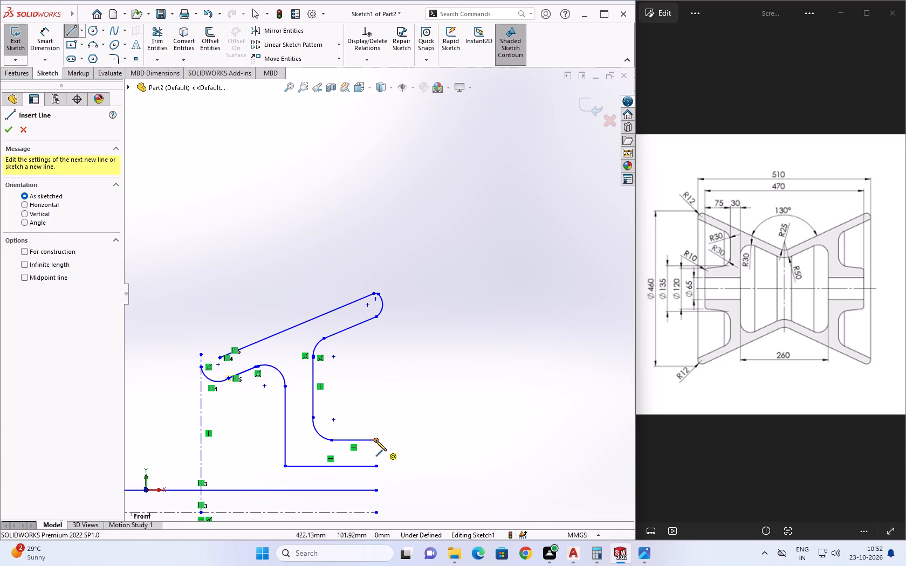
pyautogui.click(376, 440)
pyautogui.click(377, 469)
pyautogui.press('Escape')
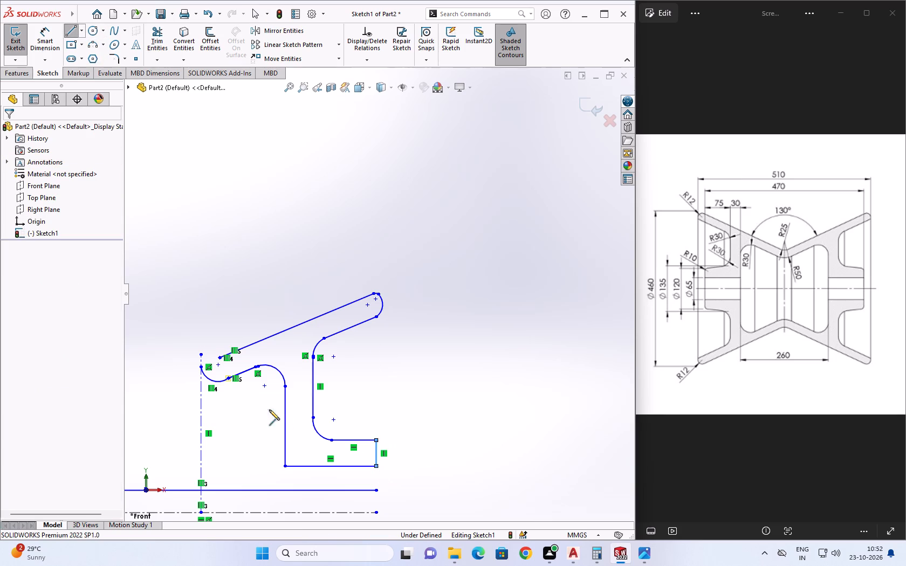
# Extend the inner end of the upper sloped line to the vertical centerline with Extend Entities.
pyautogui.scroll(2, 197, 363)
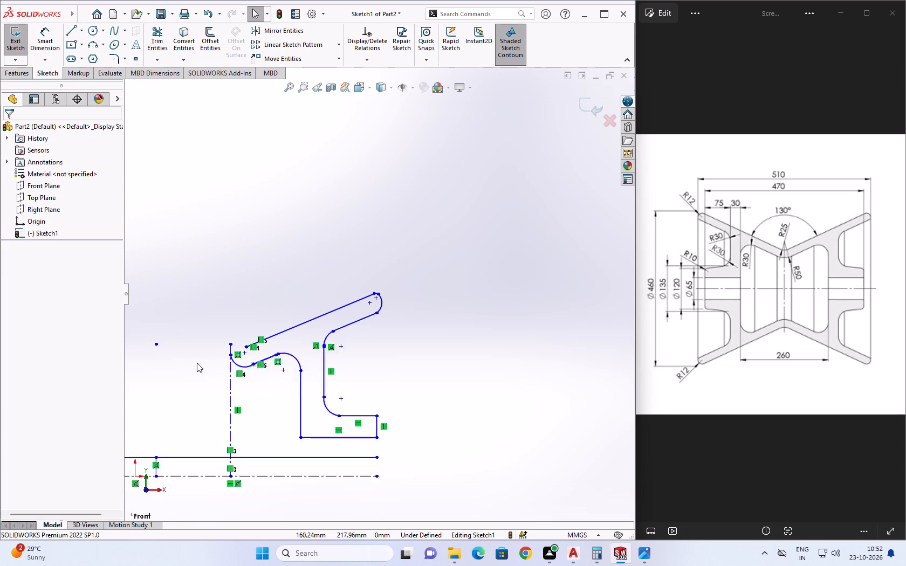
pyautogui.scroll(4, 197, 363)
pyautogui.scroll(-5, 295, 337)
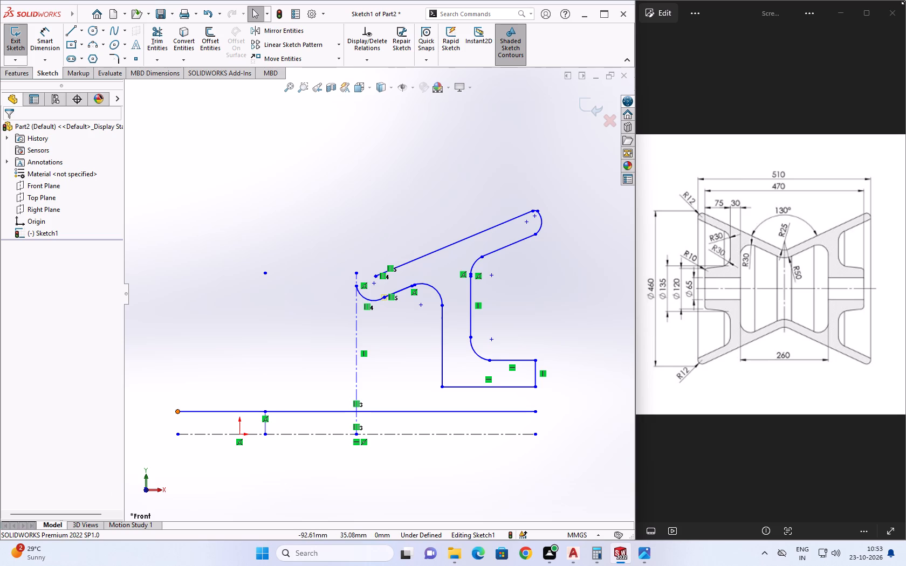
pyautogui.click(165, 60)
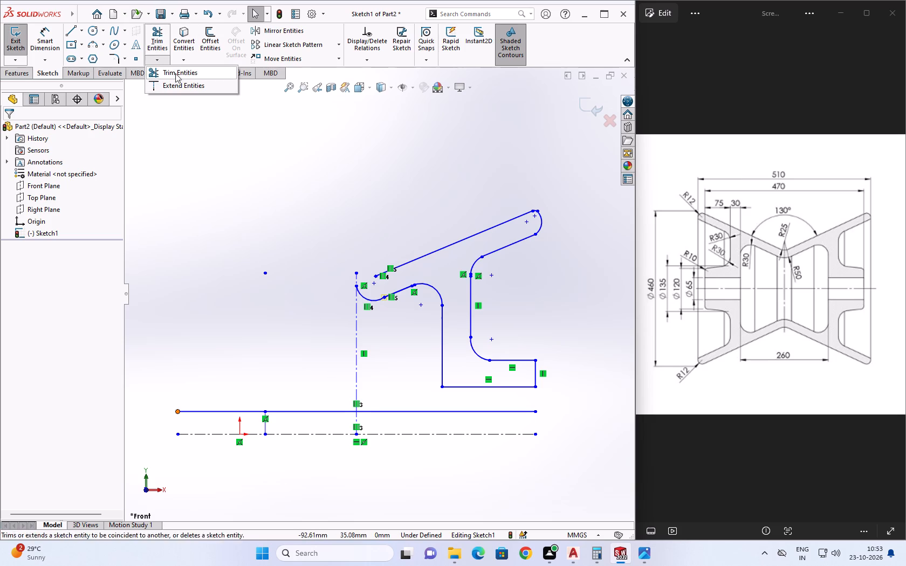
pyautogui.click(181, 82)
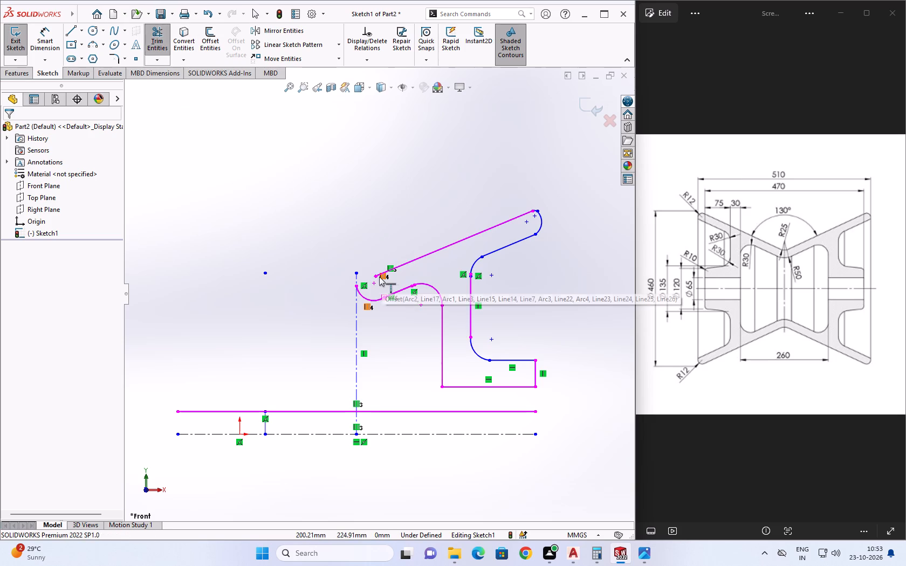
pyautogui.scroll(-8, 379, 277)
pyautogui.click(365, 288)
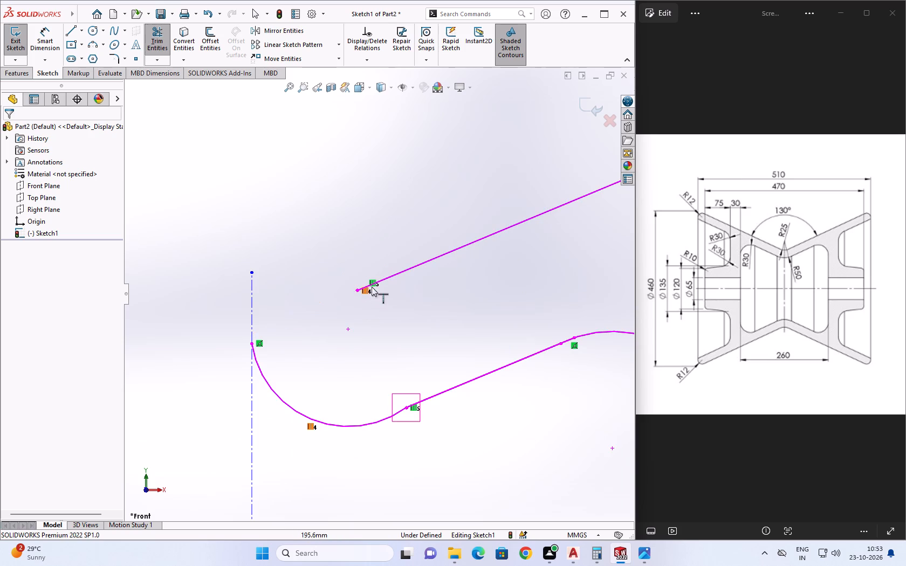
pyautogui.click(381, 281)
pyautogui.press('Escape')
pyautogui.press('Escape')
pyautogui.press('Escape')
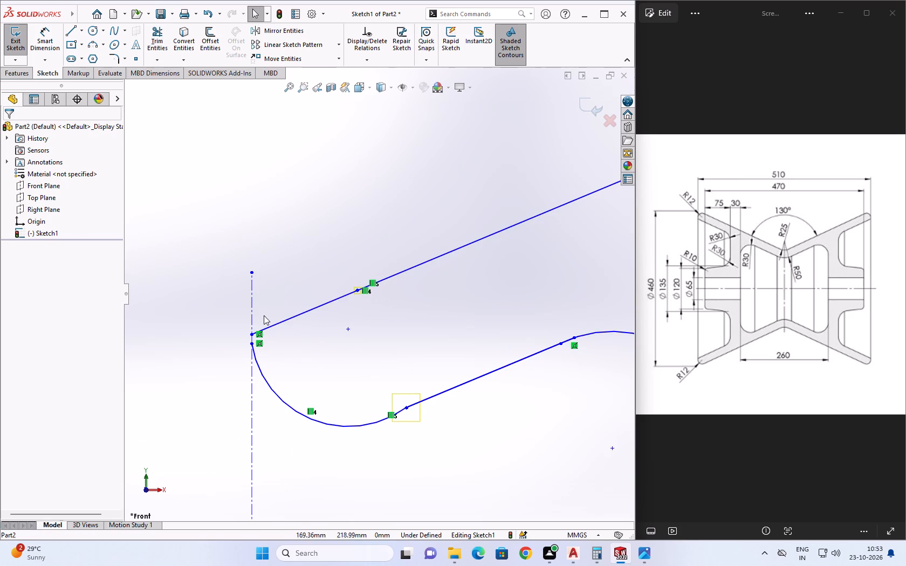
# Mirror the half-section profile, including the small arc at its inner end, about the vertical centerline with Mirror Entities, keeping the original.
pyautogui.scroll(-6, 267, 288)
pyautogui.scroll(14, 278, 277)
pyautogui.press('Escape')
pyautogui.press('Escape')
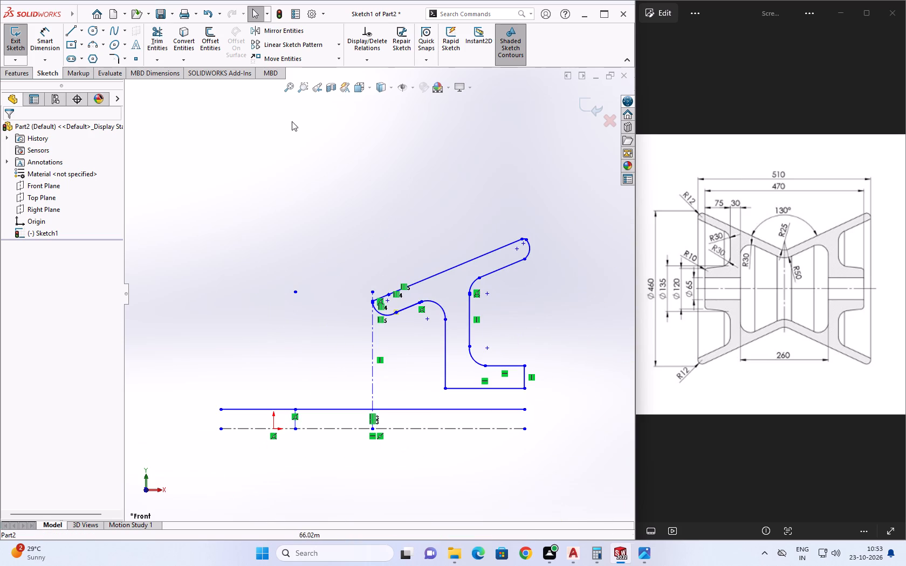
pyautogui.click(296, 28)
pyautogui.moveTo(546, 391); pyautogui.dragTo(545, 392)
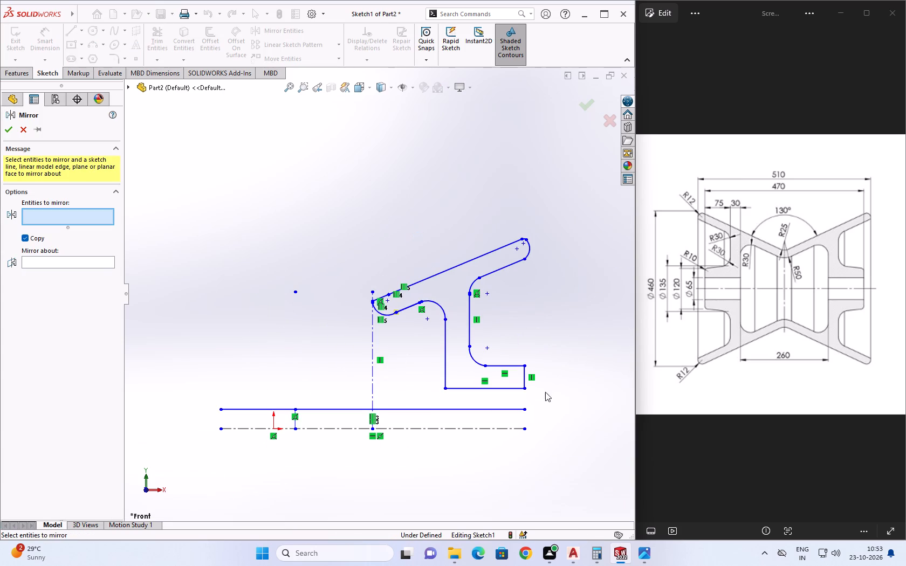
pyautogui.moveTo(545, 392); pyautogui.dragTo(418, 230)
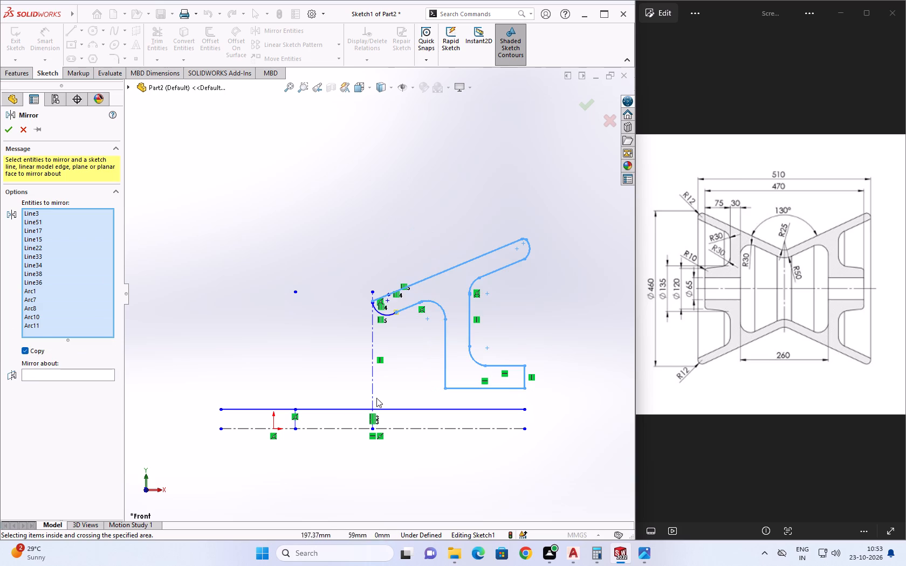
pyautogui.click(78, 376)
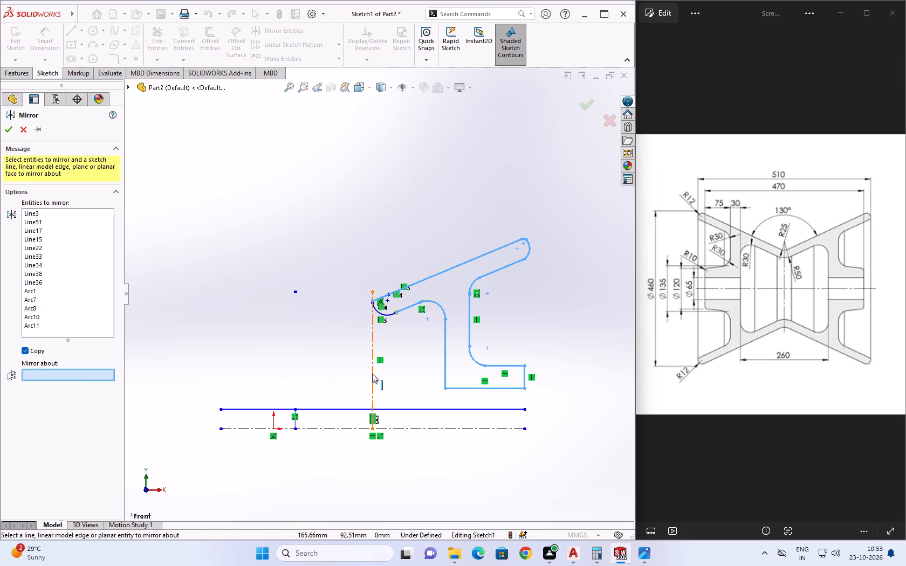
pyautogui.click(372, 374)
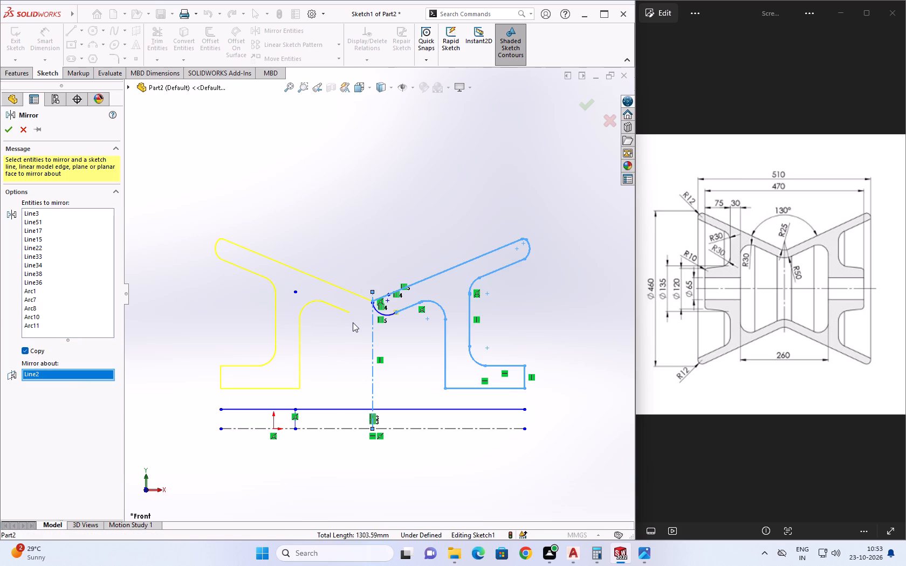
pyautogui.click(79, 313)
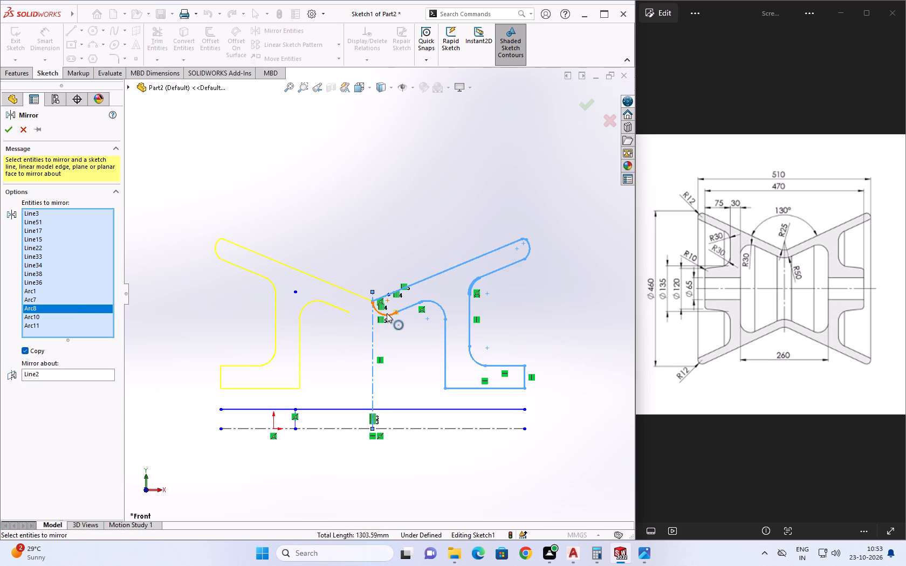
pyautogui.click(387, 313)
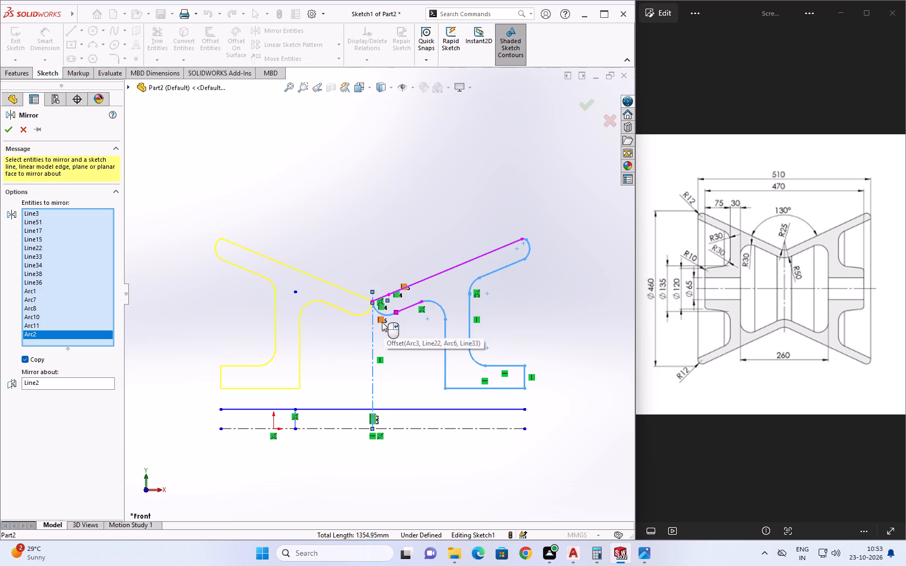
pyautogui.click(12, 127)
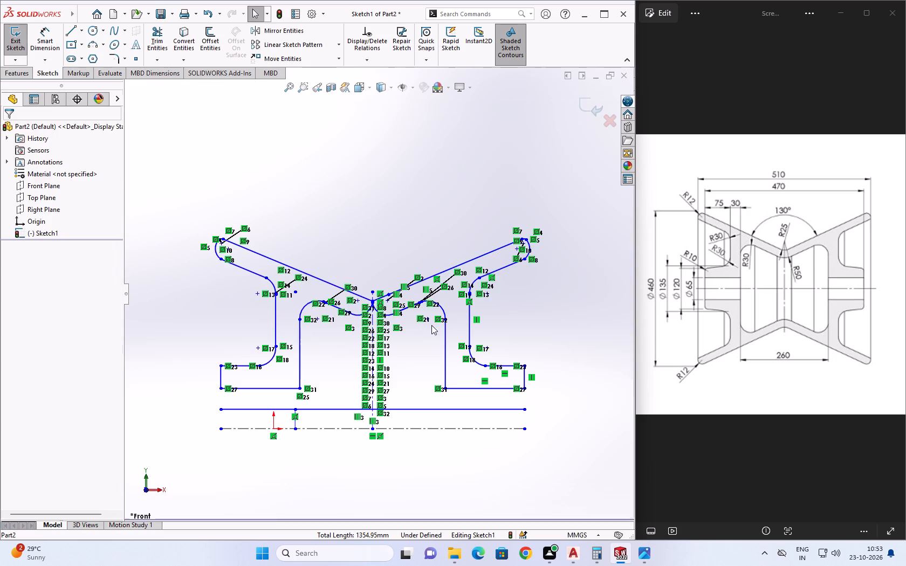
pyautogui.press('Escape')
pyautogui.press('Escape')
pyautogui.press('Escape')
pyautogui.press('Escape')
# Delete the two small arcs meeting at the vertical centerline below the V apex.
pyautogui.scroll(-5, 327, 294)
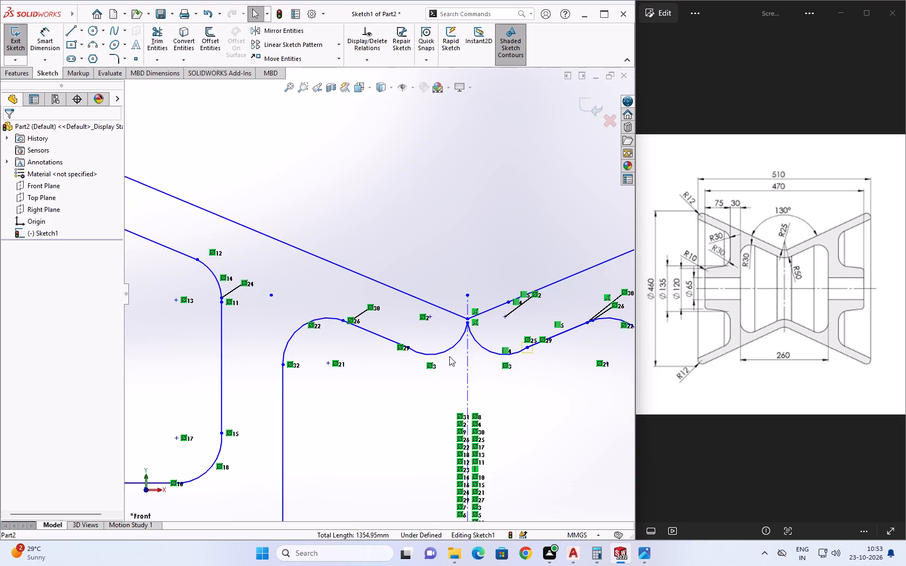
pyautogui.click(447, 348)
pyautogui.press('Delete')
pyautogui.click(496, 354)
pyautogui.press('Delete')
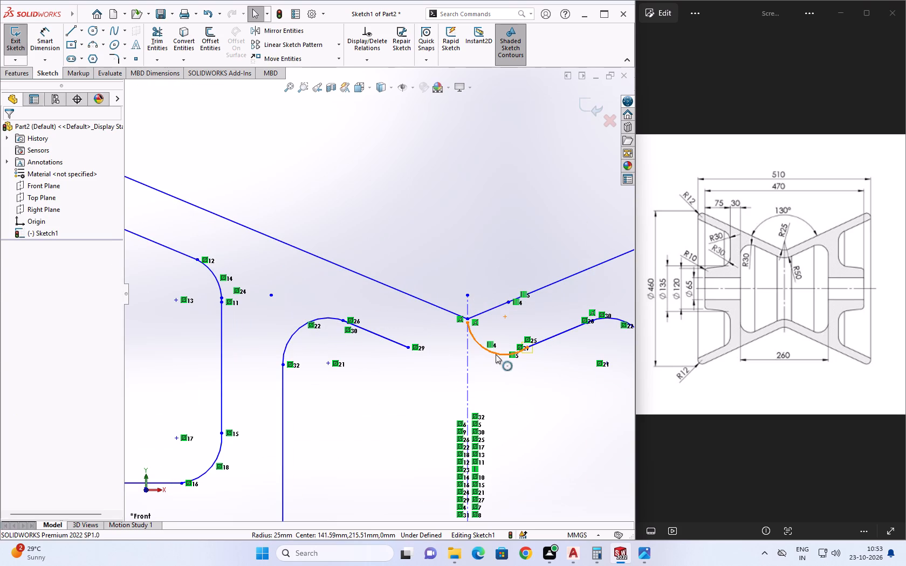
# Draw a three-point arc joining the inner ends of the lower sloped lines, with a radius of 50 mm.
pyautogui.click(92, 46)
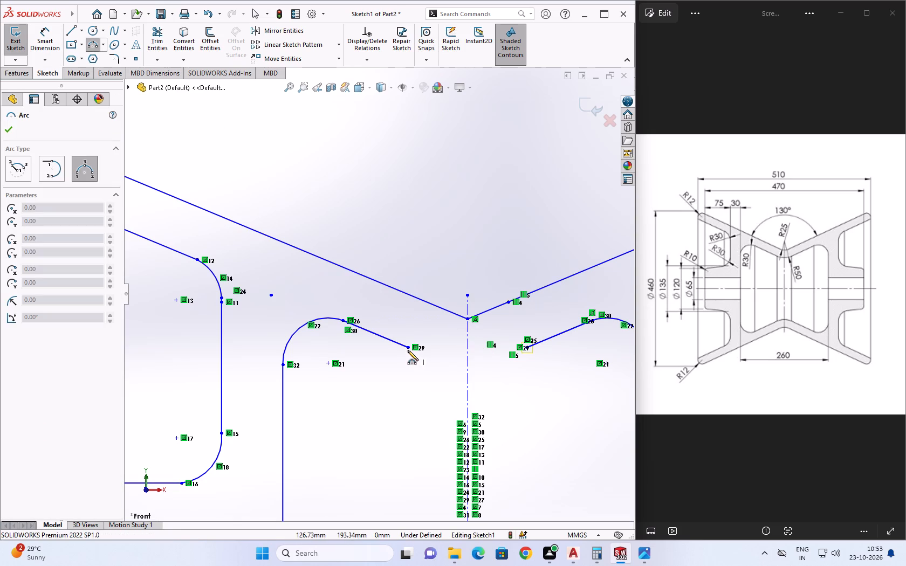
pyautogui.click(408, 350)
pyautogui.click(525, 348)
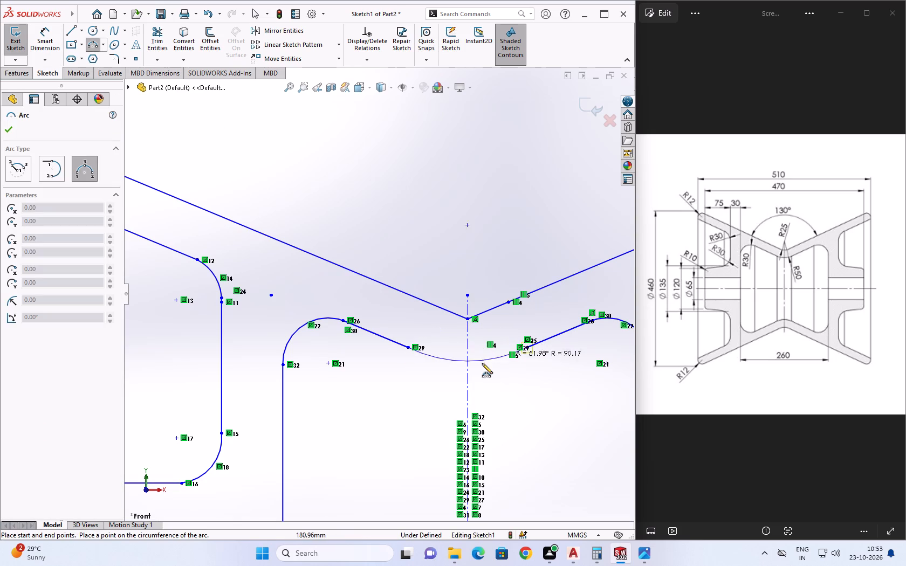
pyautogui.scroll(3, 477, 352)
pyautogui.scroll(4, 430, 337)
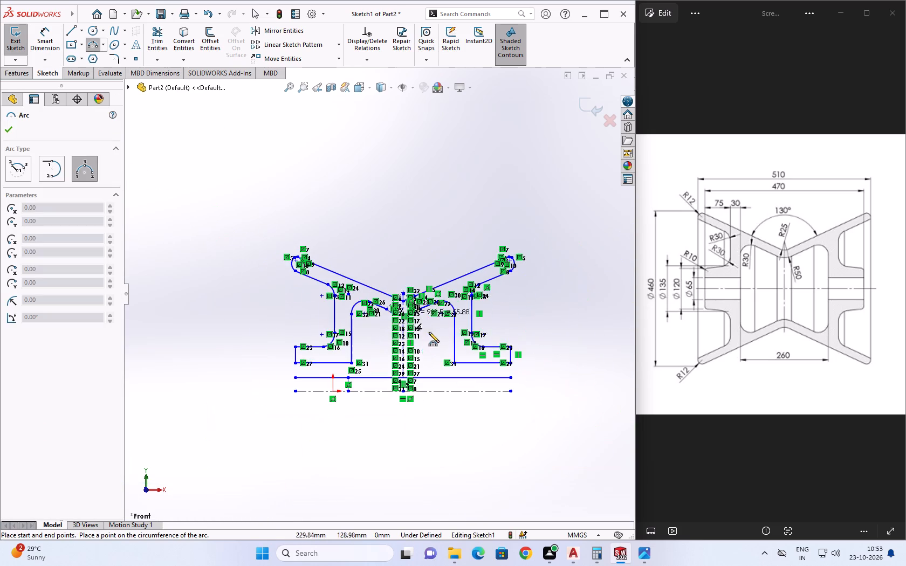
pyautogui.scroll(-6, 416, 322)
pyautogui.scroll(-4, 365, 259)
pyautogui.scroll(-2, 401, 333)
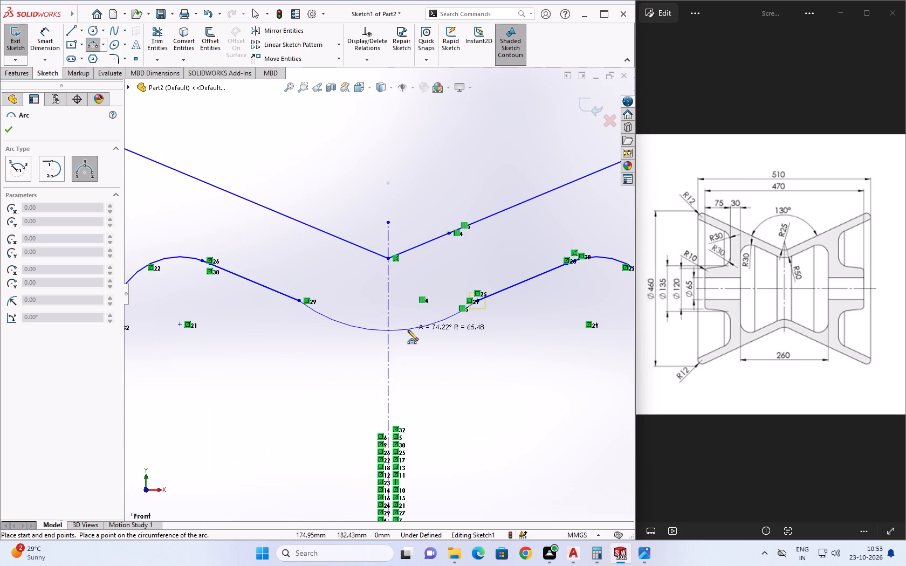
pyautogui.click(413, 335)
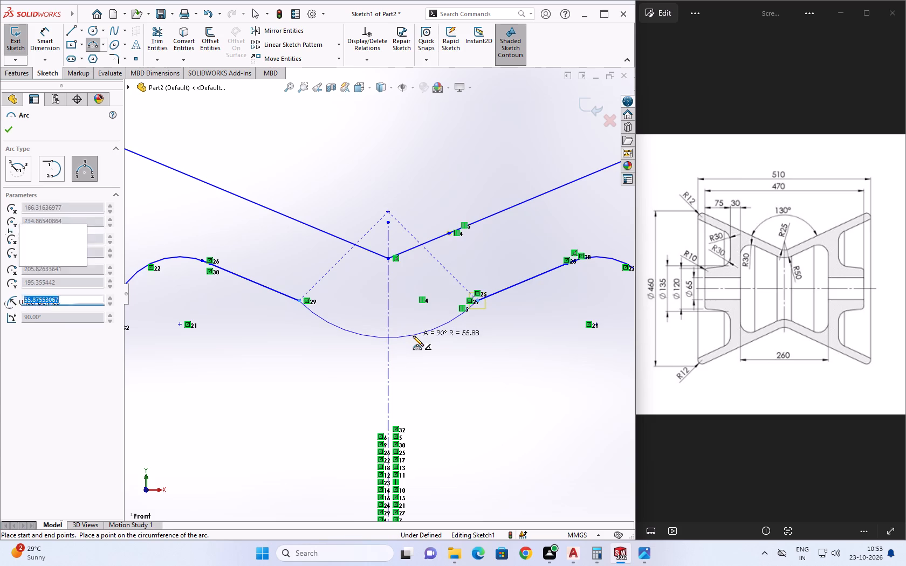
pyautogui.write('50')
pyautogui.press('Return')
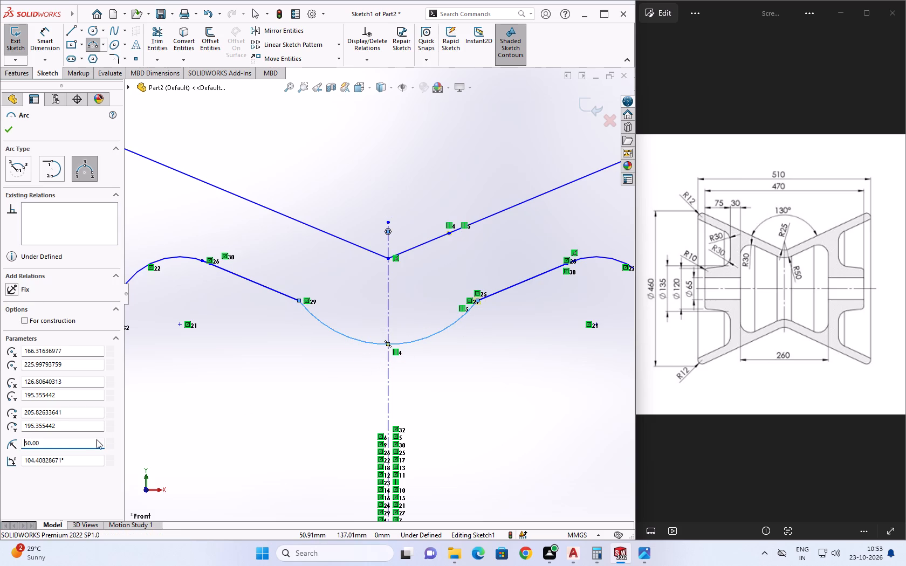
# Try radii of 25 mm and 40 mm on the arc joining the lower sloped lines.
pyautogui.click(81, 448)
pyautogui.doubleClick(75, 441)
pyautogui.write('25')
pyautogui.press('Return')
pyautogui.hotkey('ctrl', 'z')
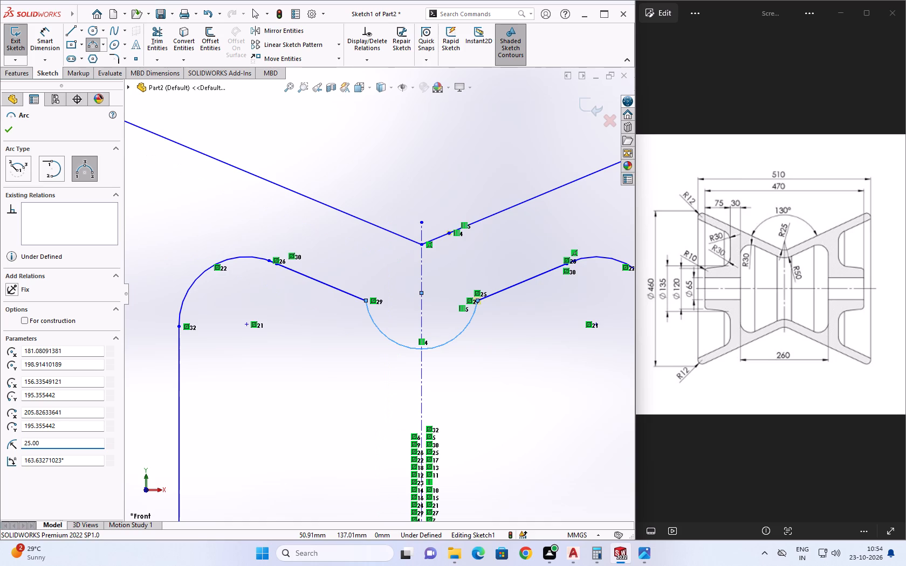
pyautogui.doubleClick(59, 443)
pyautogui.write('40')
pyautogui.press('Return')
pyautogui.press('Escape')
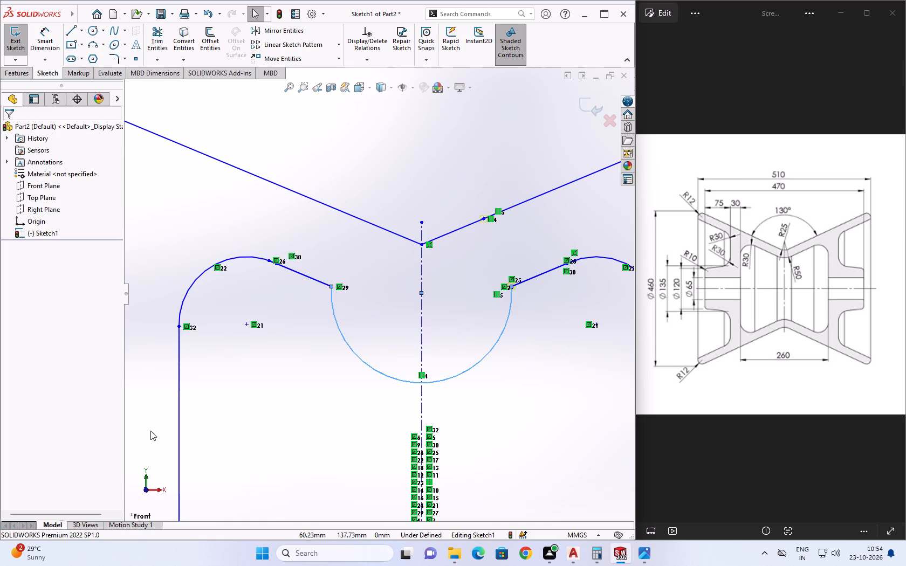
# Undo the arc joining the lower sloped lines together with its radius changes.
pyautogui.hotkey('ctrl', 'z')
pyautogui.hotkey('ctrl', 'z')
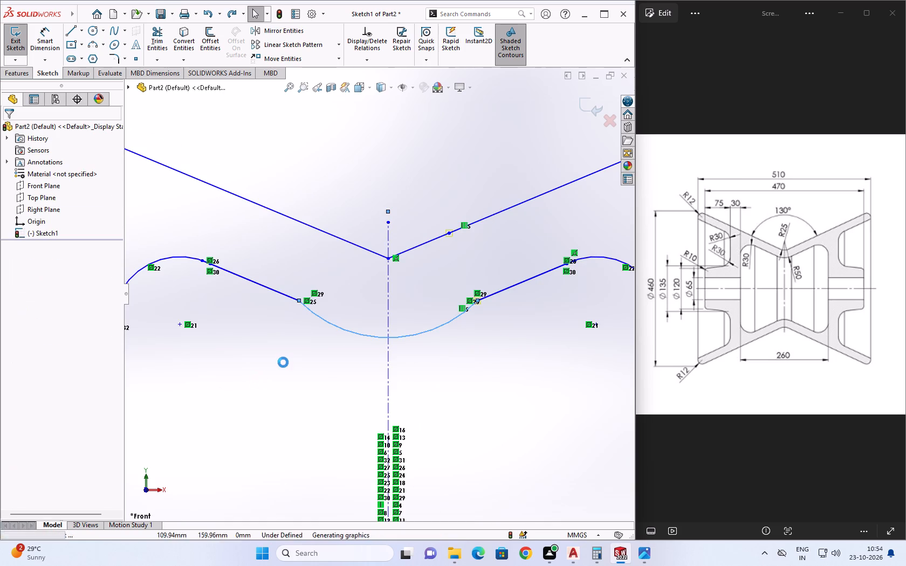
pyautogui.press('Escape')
# Draw a shallow three-point arc of about 106 mm radius joining the inner ends of the two lower sloped lines.
pyautogui.click(91, 45)
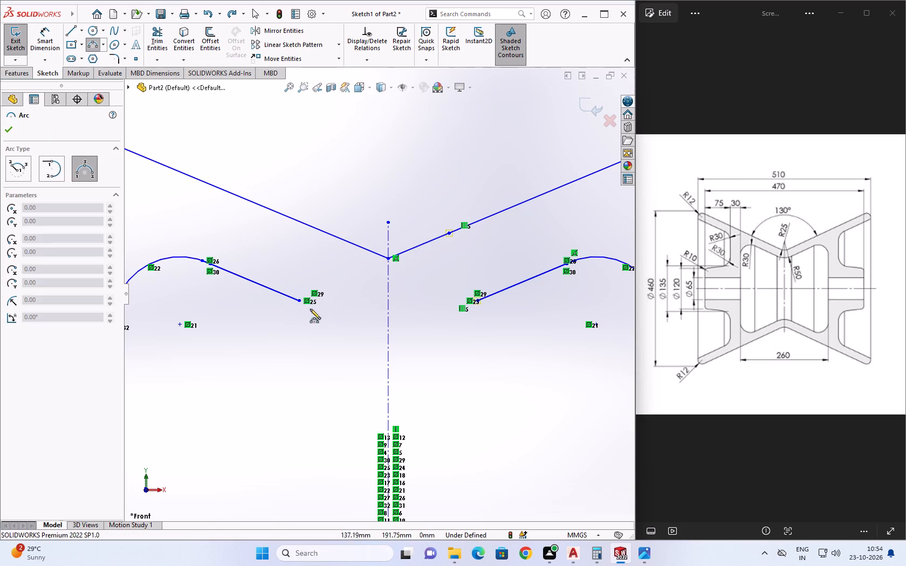
pyautogui.click(301, 301)
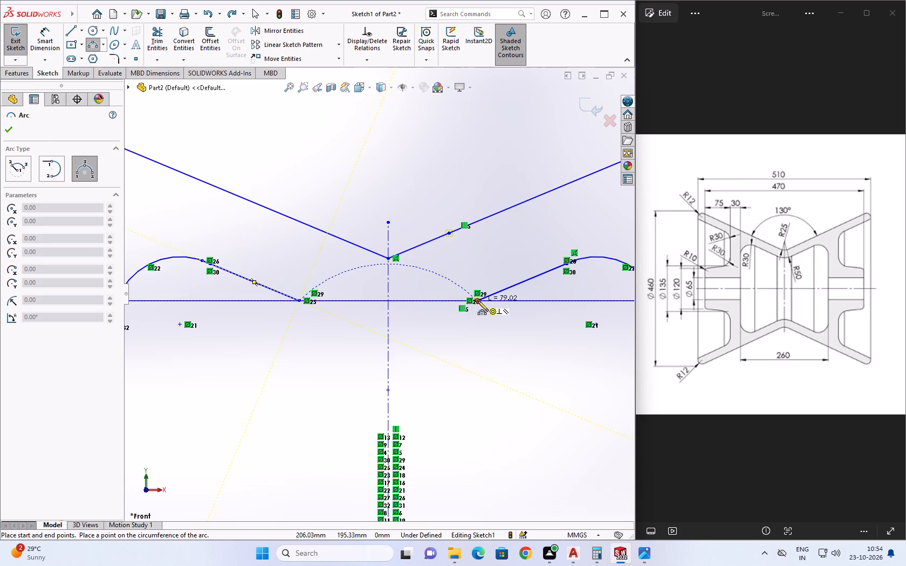
pyautogui.click(478, 302)
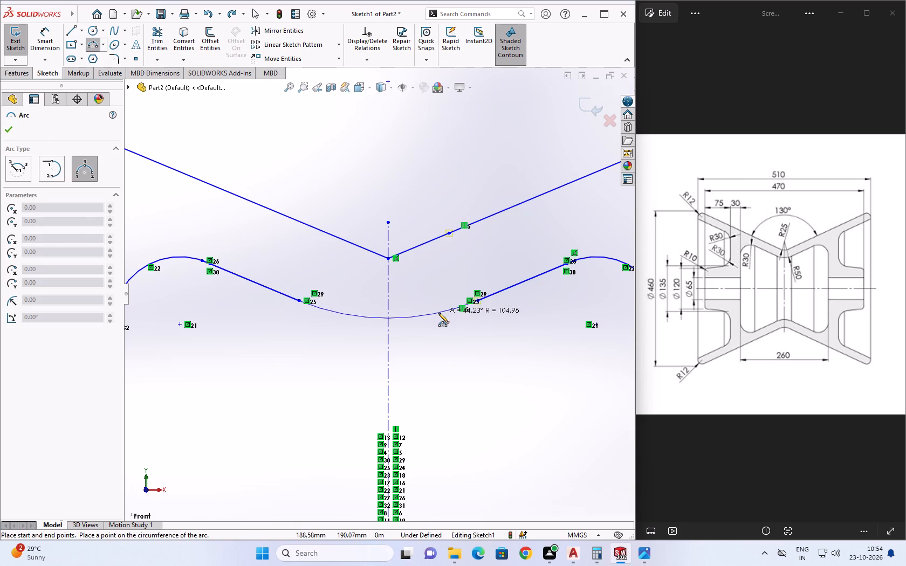
pyautogui.click(438, 313)
pyautogui.press('Escape')
pyautogui.press('Escape')
pyautogui.press('Escape')
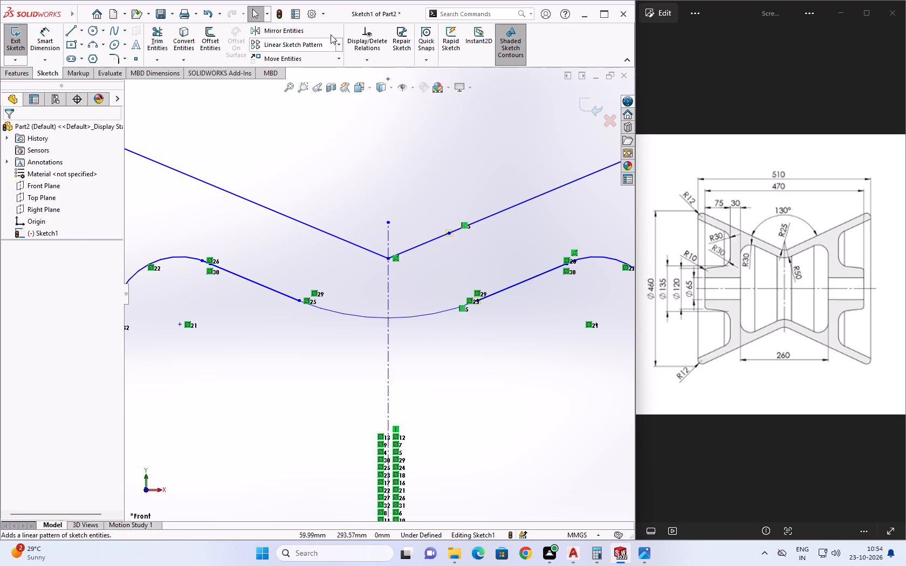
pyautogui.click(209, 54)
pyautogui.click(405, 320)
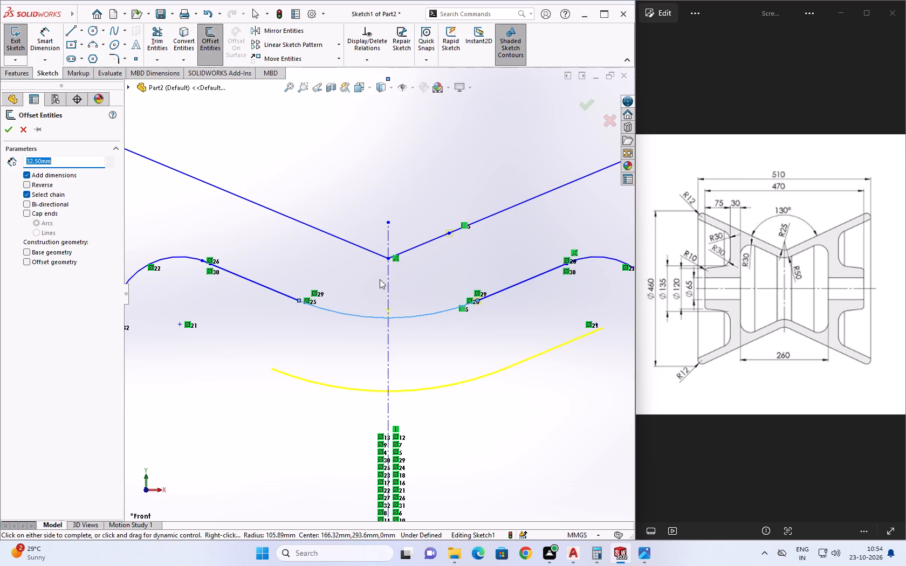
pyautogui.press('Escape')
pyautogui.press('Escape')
# Draw a vertical line about 26 mm long from the lower arc's midpoint to the V apex, and a short horizontal line from its midpoint.
pyautogui.click(73, 32)
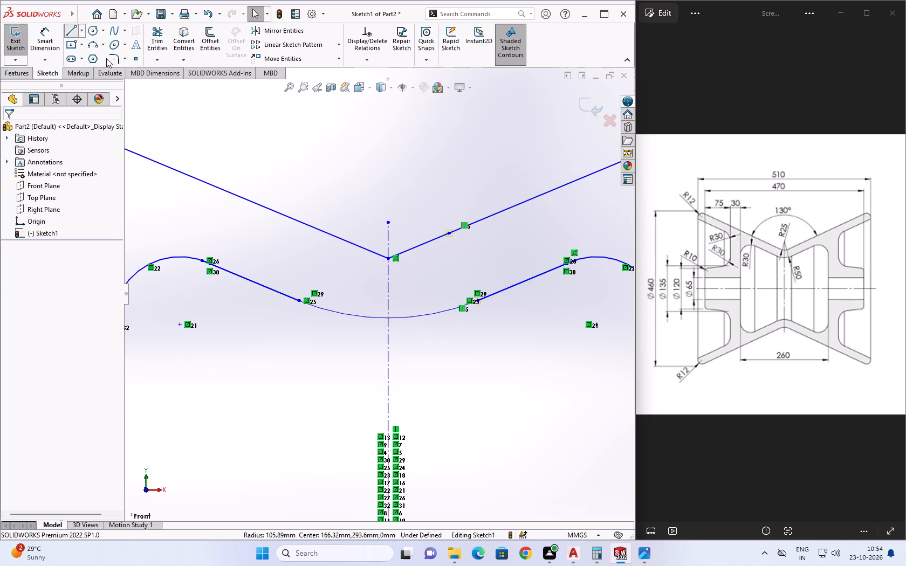
pyautogui.click(387, 316)
pyautogui.click(389, 260)
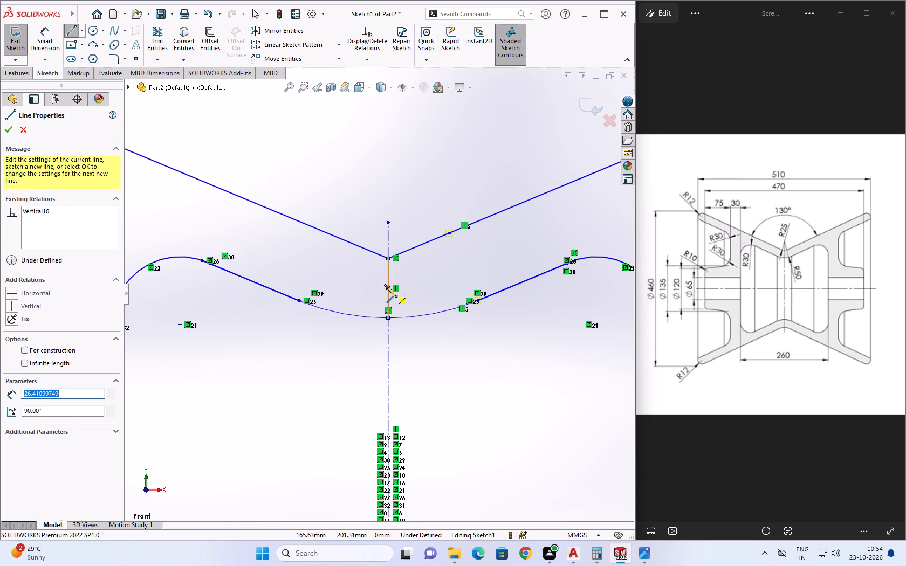
pyautogui.click(387, 287)
pyautogui.click(437, 289)
pyautogui.press('Escape')
pyautogui.press('Escape')
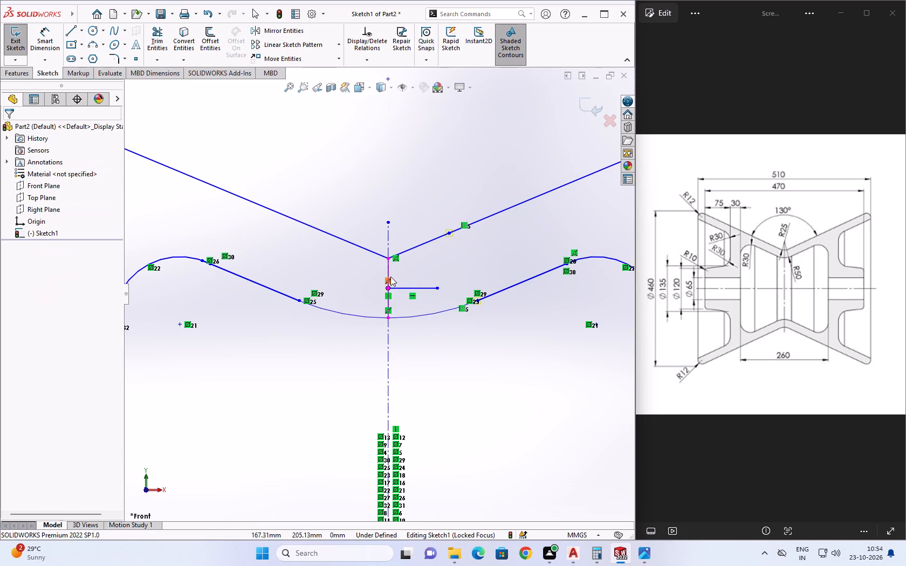
# Delete the vertical line between the lower arc and the V apex.
pyautogui.click(389, 269)
pyautogui.press('Delete')
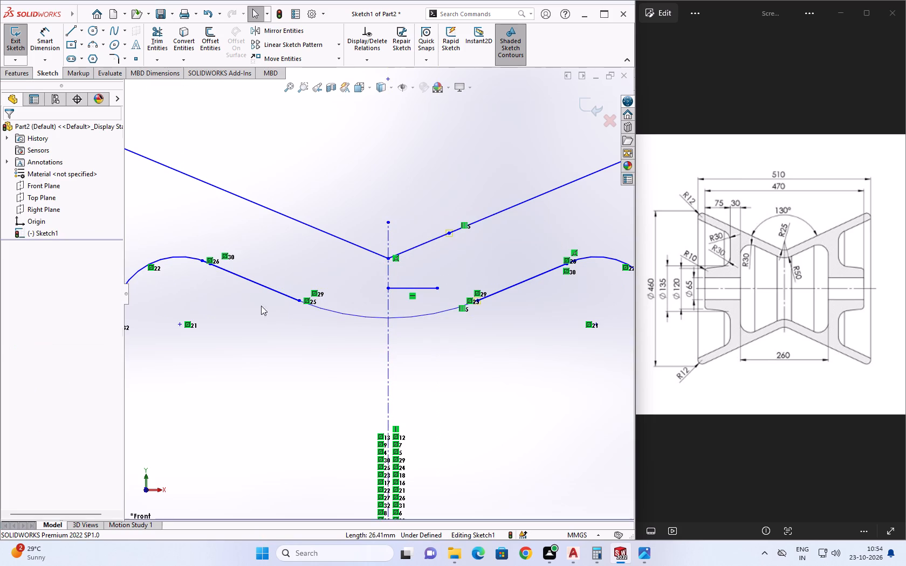
# Offset the lower arc and its connected chain by 32.50 mm in the reversed direction, up toward the V lines.
pyautogui.click(207, 50)
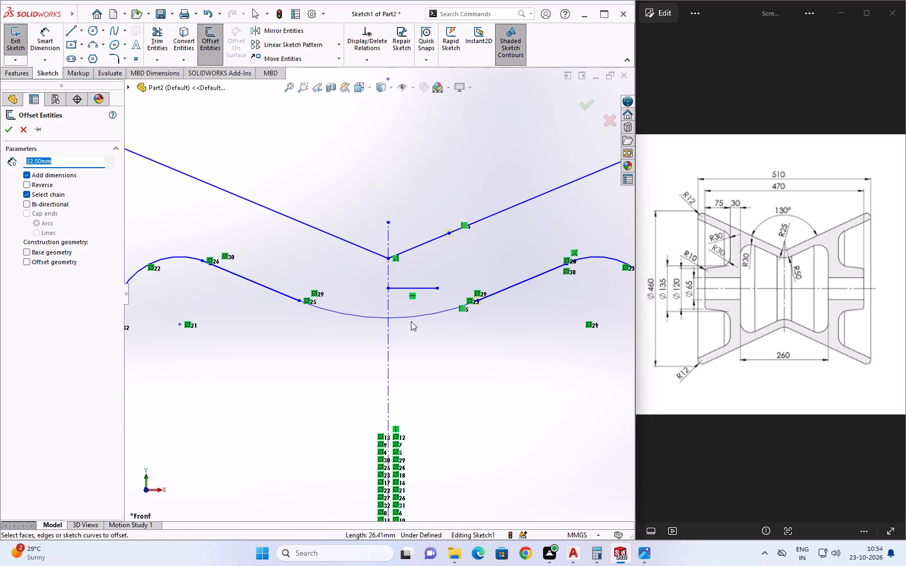
pyautogui.click(411, 318)
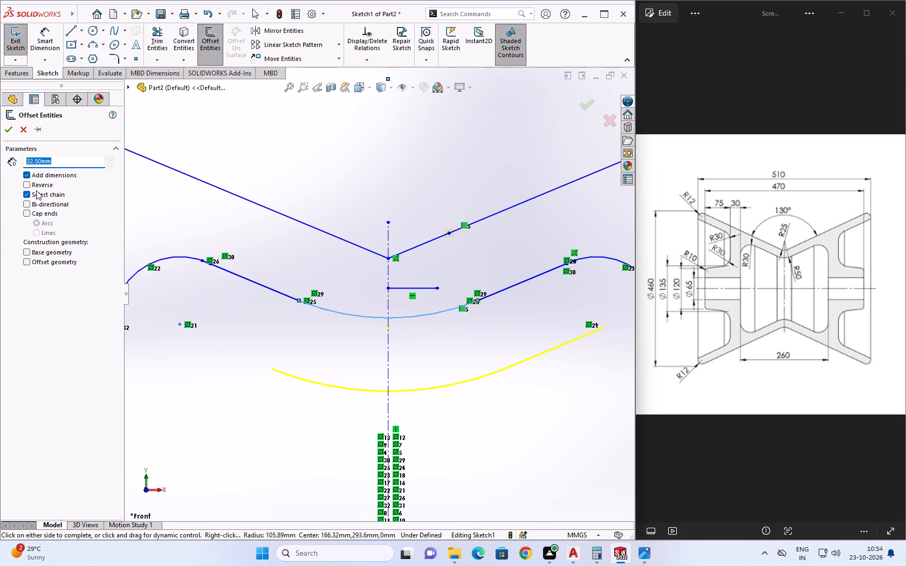
pyautogui.click(26, 185)
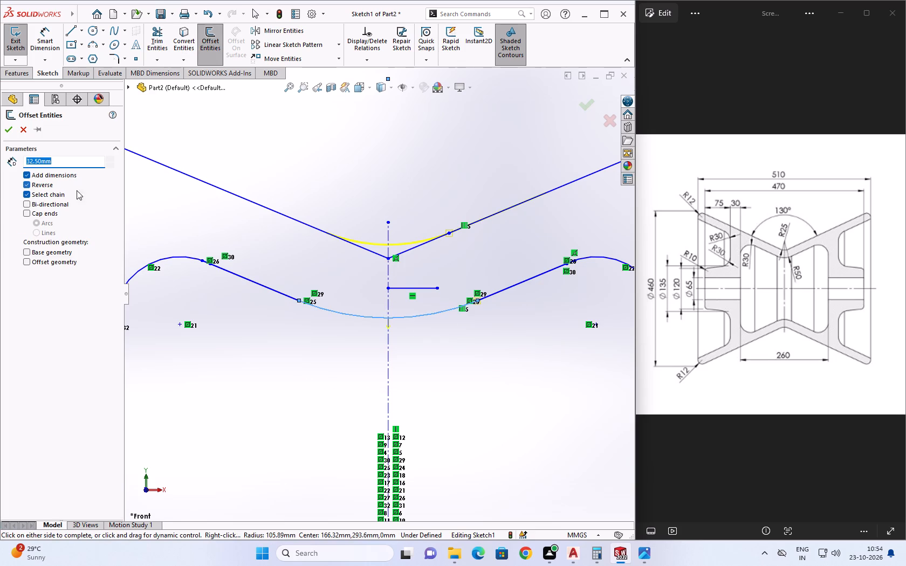
pyautogui.click(8, 134)
pyautogui.press('Escape')
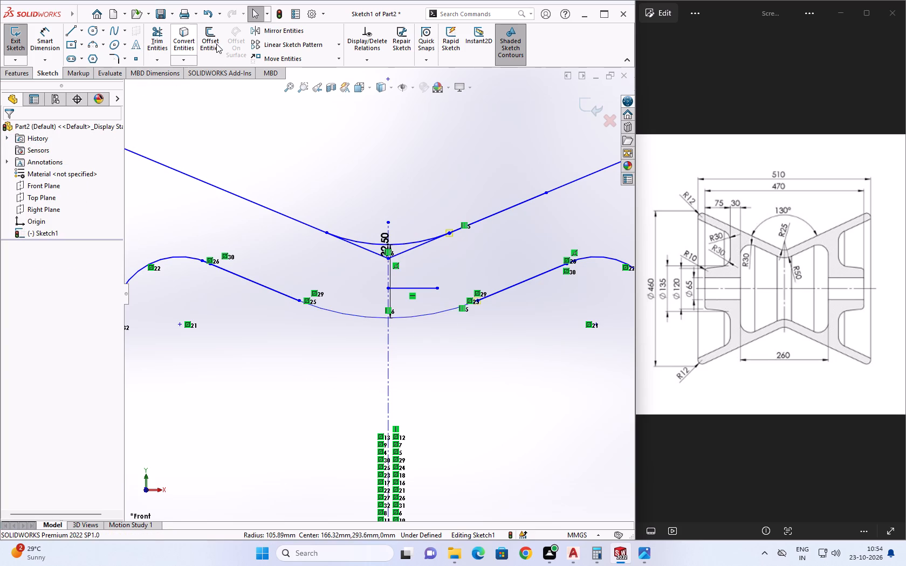
# Trim the V line segments beneath the offset arc and the short horizontal line, keeping trimmed entities as construction geometry.
pyautogui.click(159, 46)
pyautogui.click(408, 251)
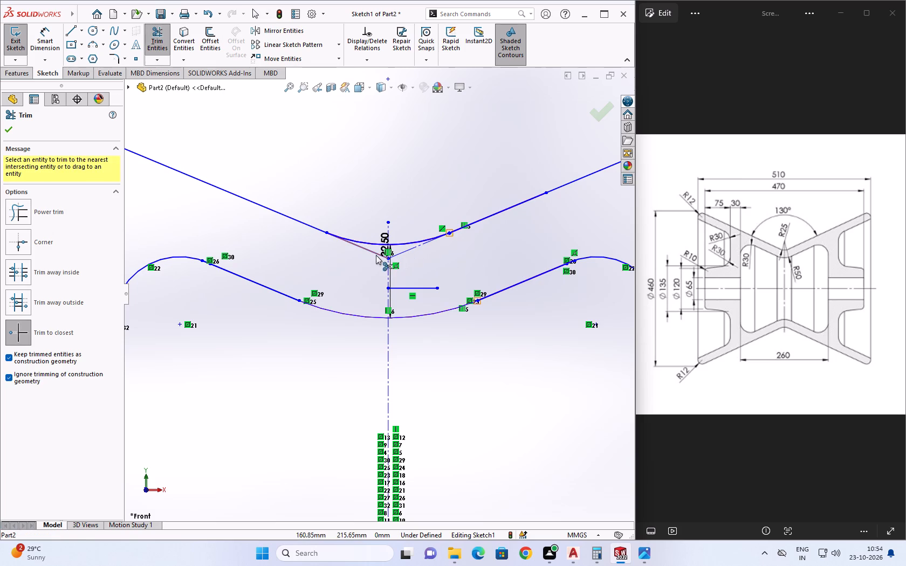
pyautogui.click(374, 253)
pyautogui.click(416, 288)
pyautogui.press('Escape')
pyautogui.press('Escape')
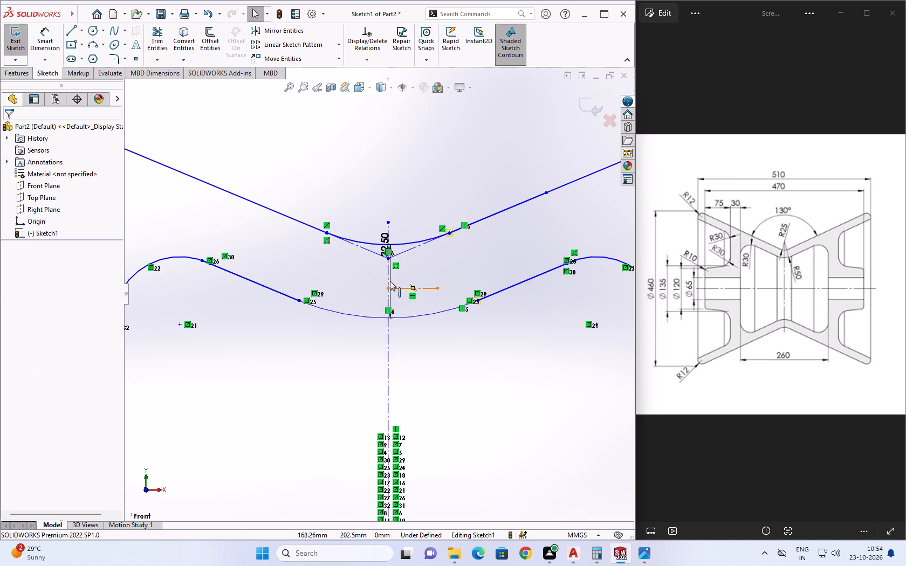
# Delete the leftover construction V segments, short horizontal line, vertical centreline and offset dimension between the two central arcs.
pyautogui.click(373, 253)
pyautogui.press('Delete')
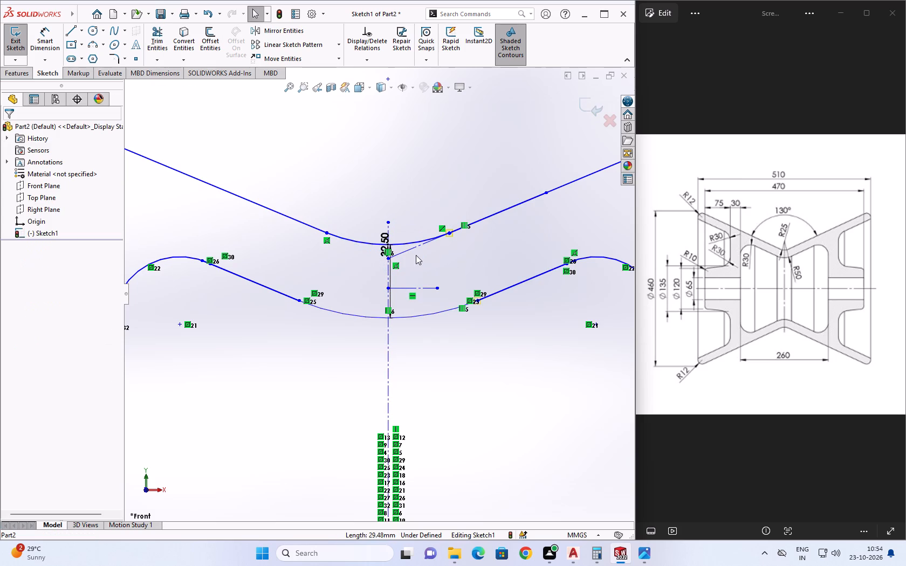
pyautogui.click(412, 251)
pyautogui.press('Delete')
pyautogui.click(425, 290)
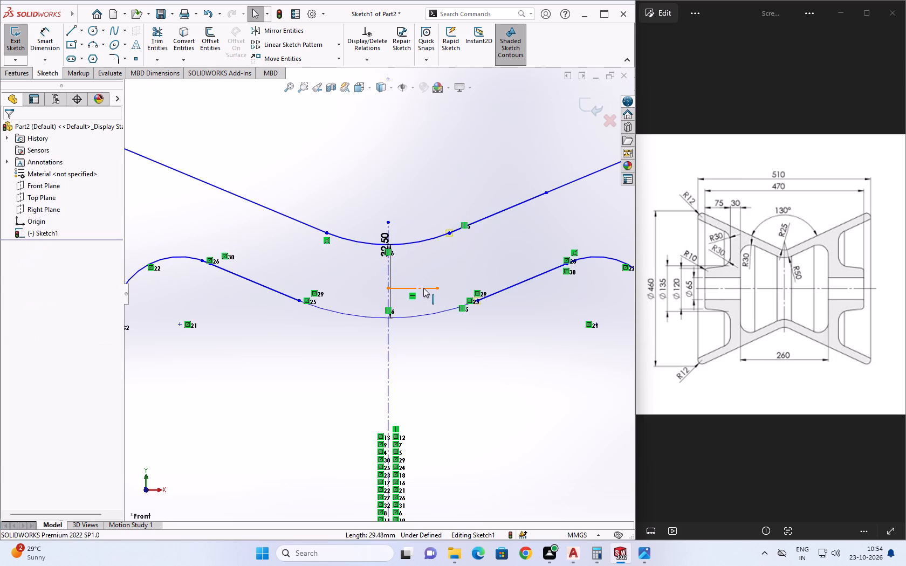
pyautogui.press('Delete')
pyautogui.scroll(-5, 395, 279)
pyautogui.click(365, 282)
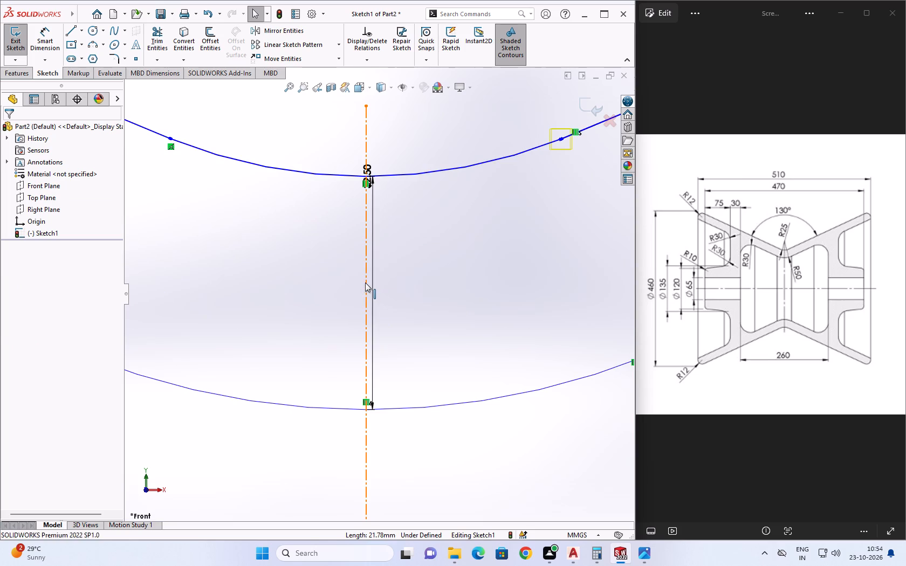
pyautogui.press('Delete')
pyautogui.click(373, 266)
pyautogui.press('Delete')
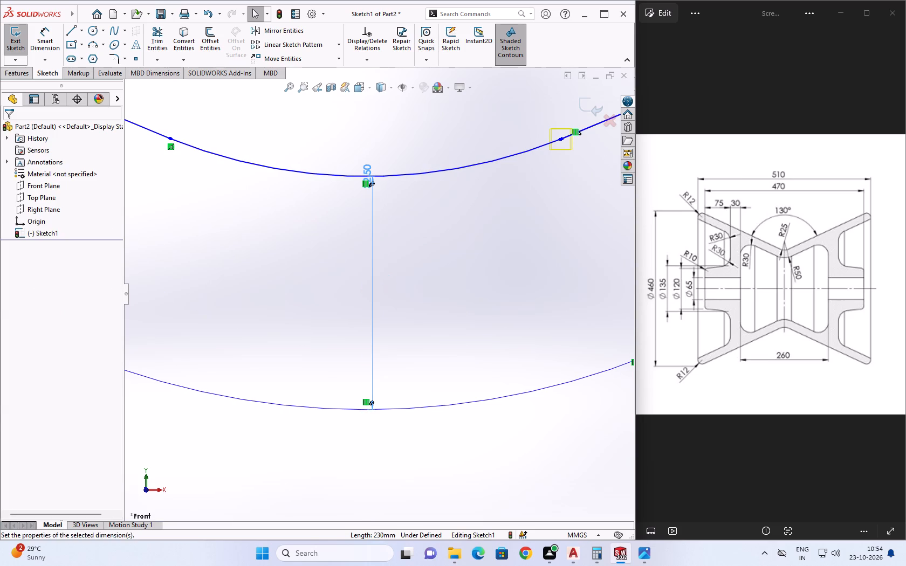
# Delete the lowest horizontal construction centreline, the one passing through the origin below the profile.
pyautogui.scroll(-4, 386, 278)
pyautogui.scroll(10, 386, 278)
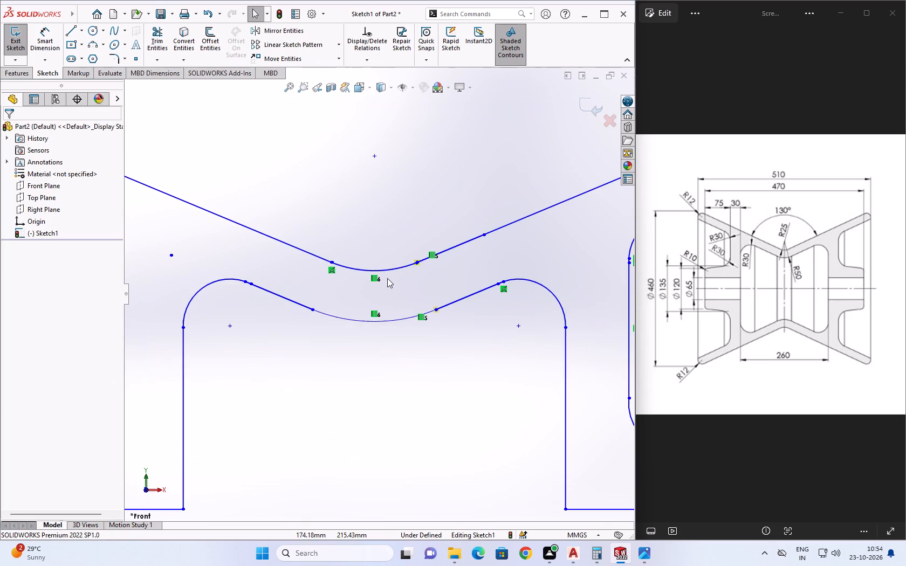
pyautogui.scroll(6, 448, 298)
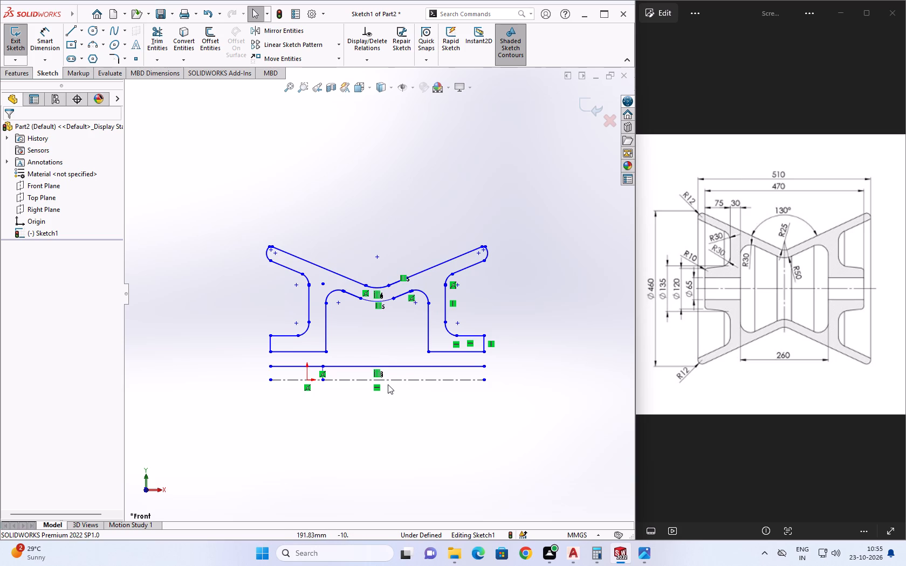
pyautogui.click(403, 381)
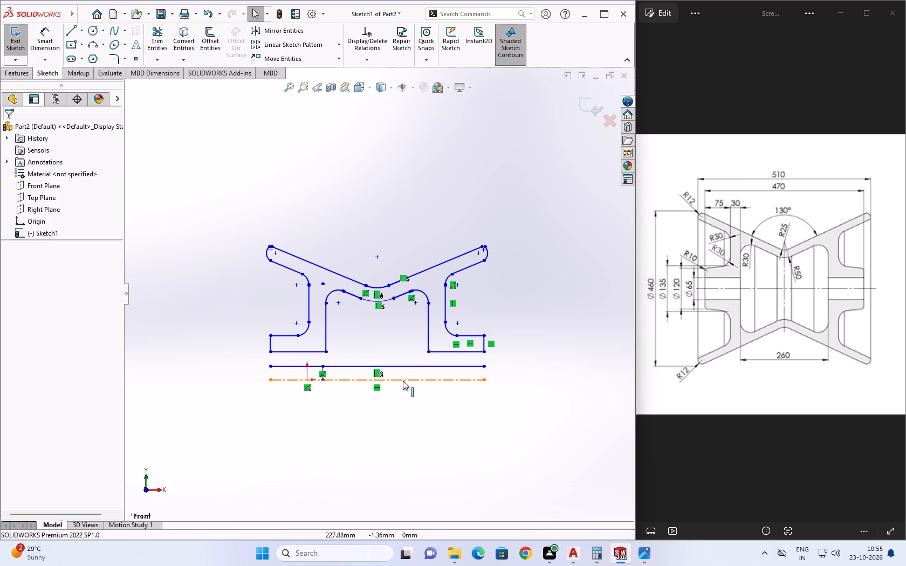
pyautogui.press('Delete')
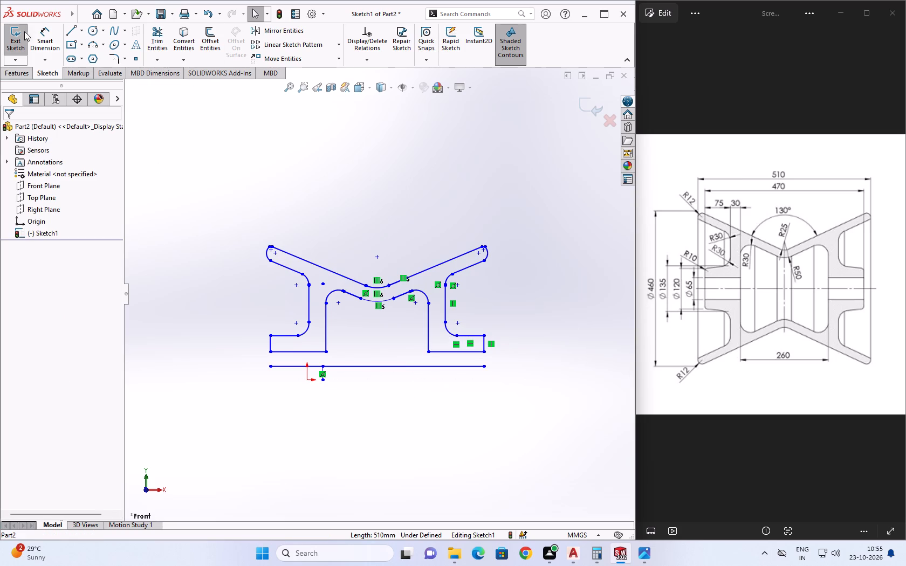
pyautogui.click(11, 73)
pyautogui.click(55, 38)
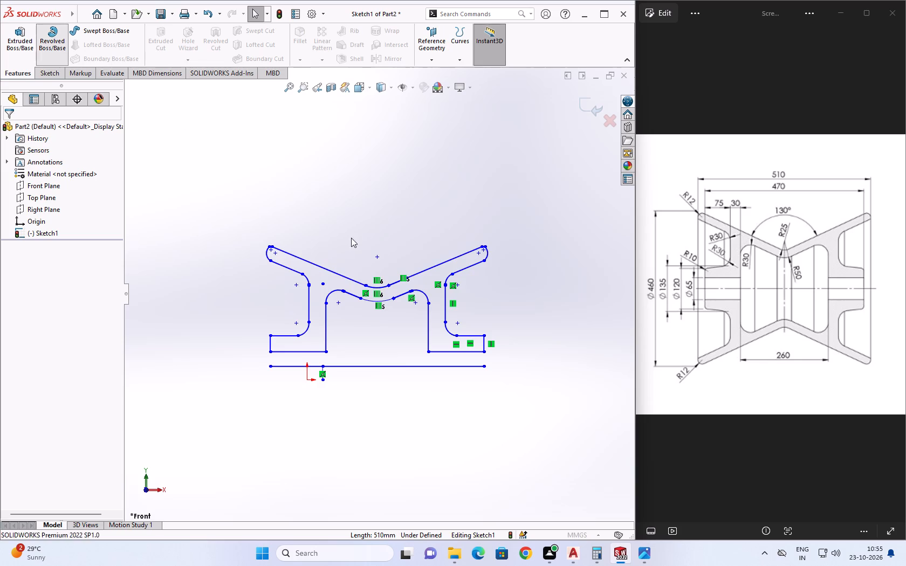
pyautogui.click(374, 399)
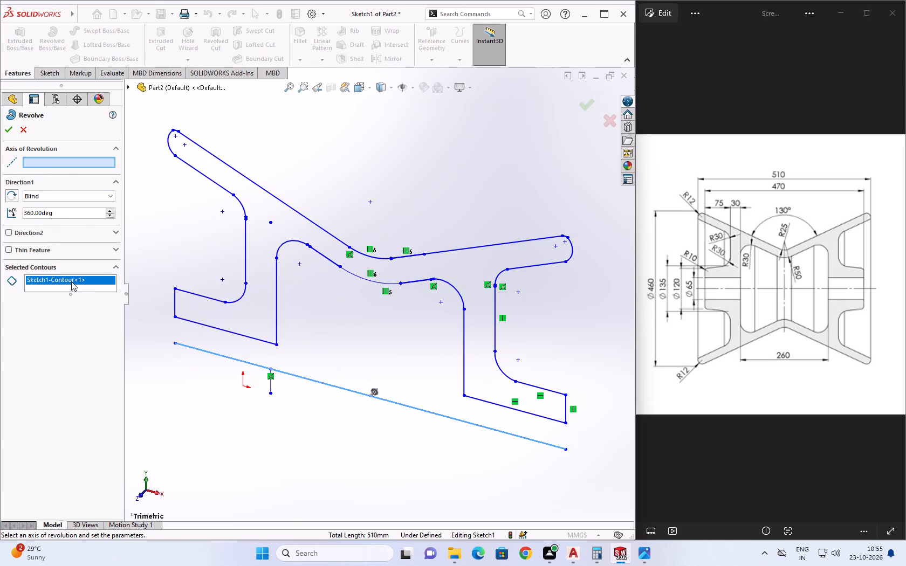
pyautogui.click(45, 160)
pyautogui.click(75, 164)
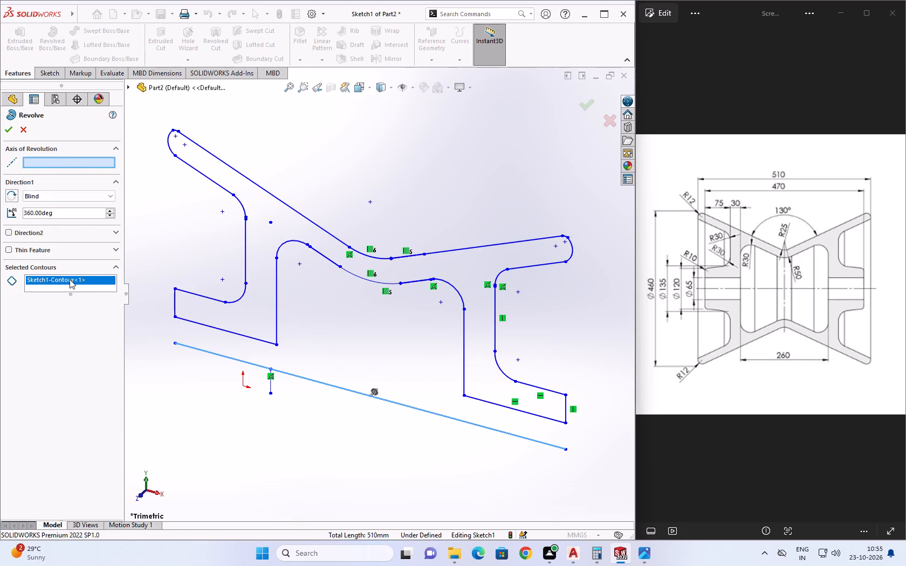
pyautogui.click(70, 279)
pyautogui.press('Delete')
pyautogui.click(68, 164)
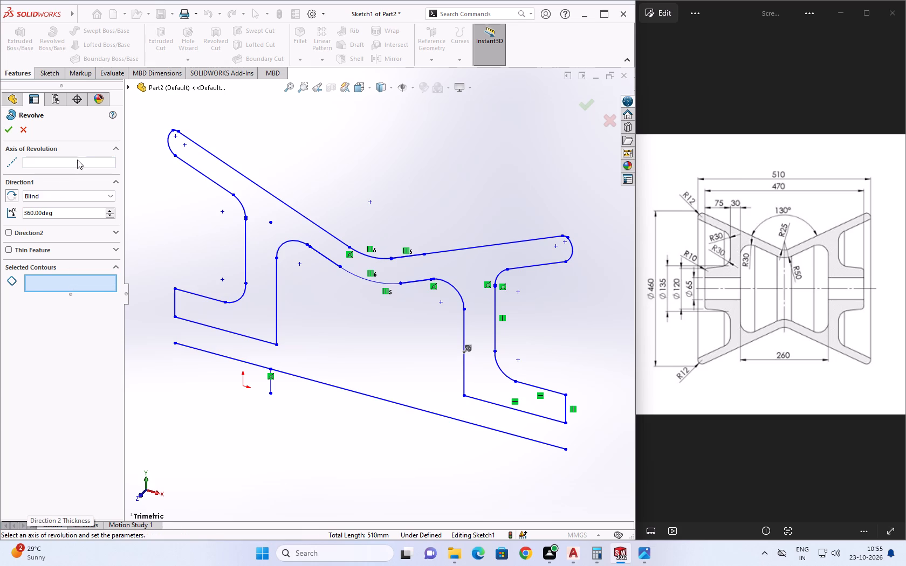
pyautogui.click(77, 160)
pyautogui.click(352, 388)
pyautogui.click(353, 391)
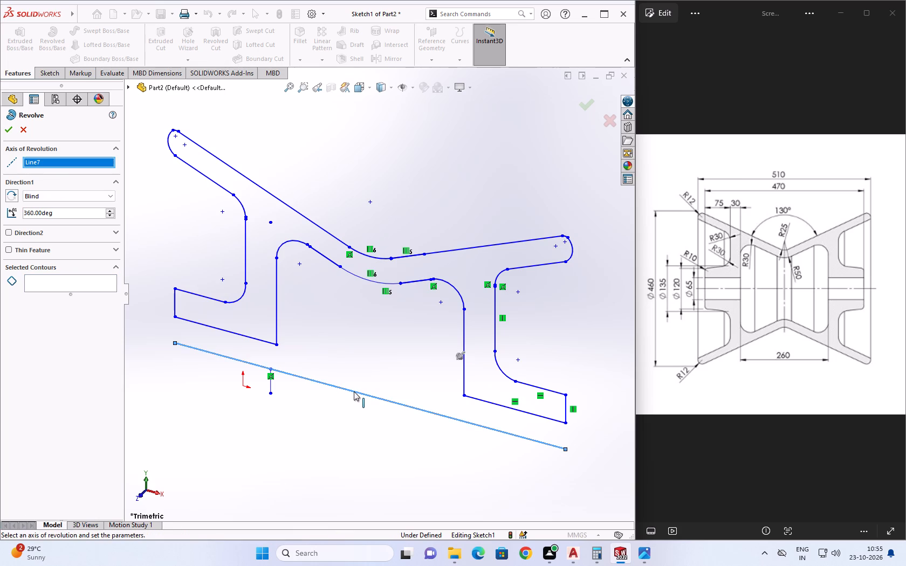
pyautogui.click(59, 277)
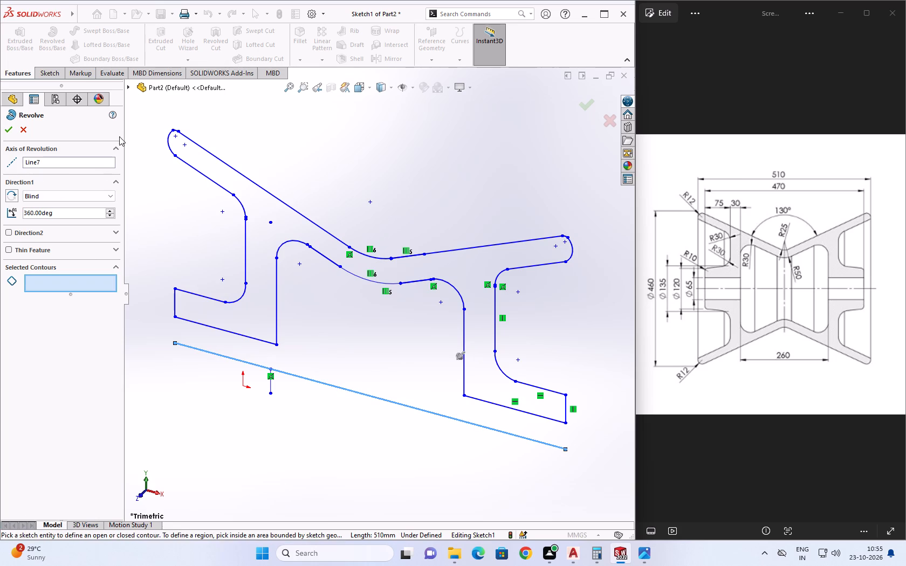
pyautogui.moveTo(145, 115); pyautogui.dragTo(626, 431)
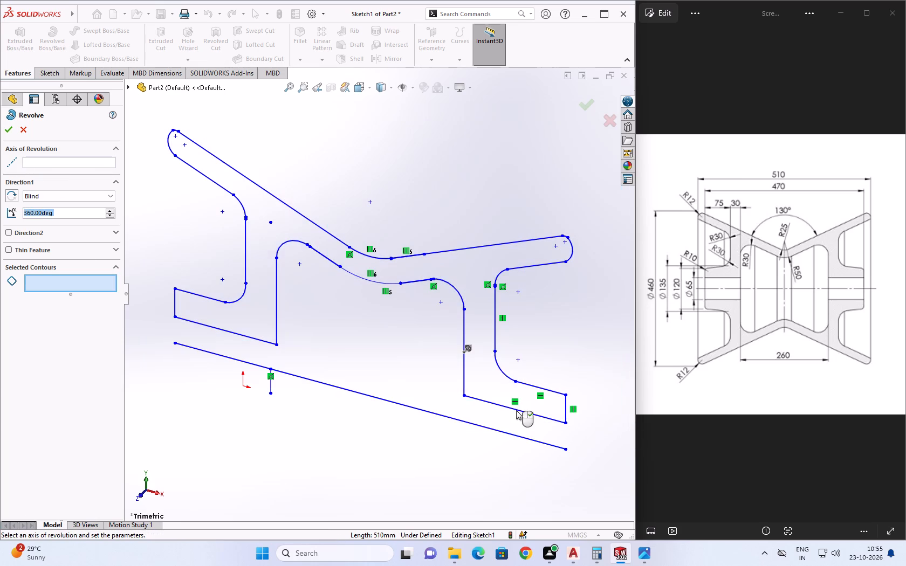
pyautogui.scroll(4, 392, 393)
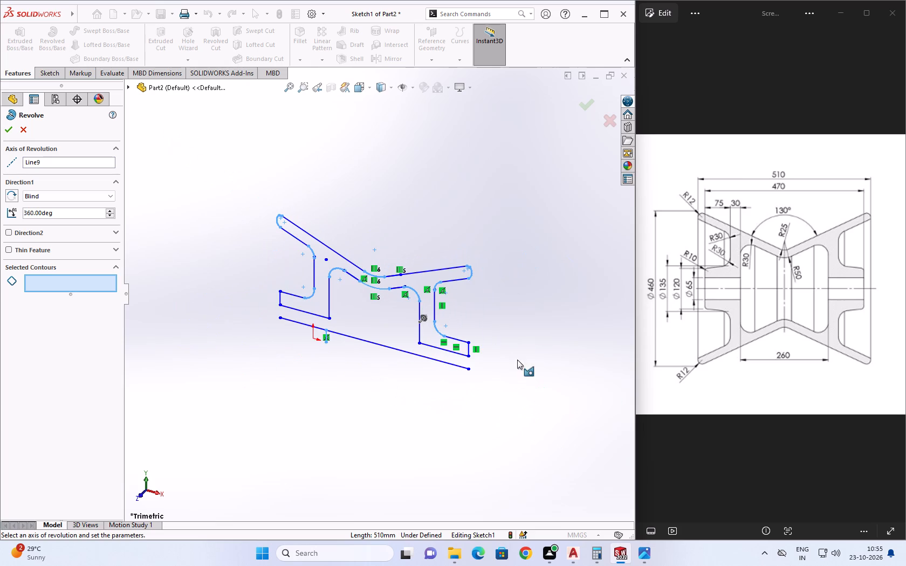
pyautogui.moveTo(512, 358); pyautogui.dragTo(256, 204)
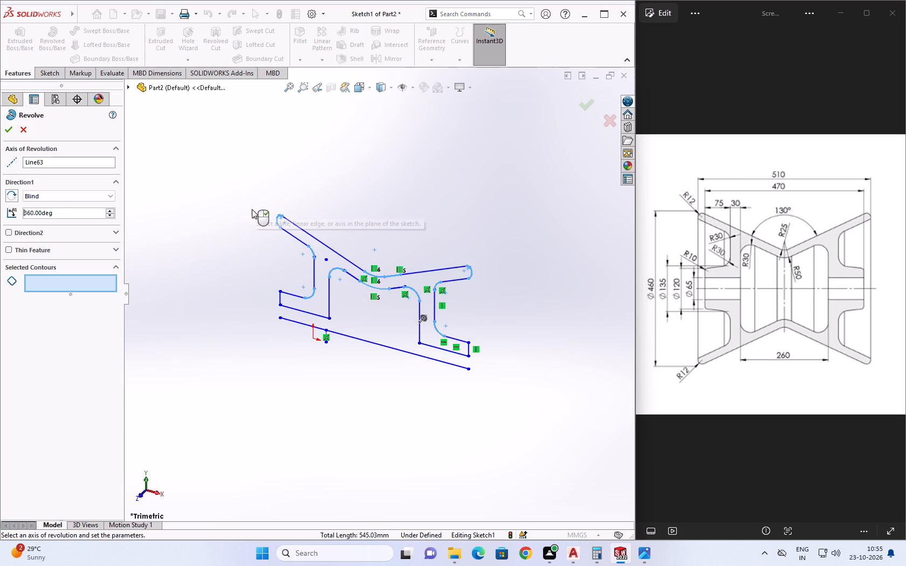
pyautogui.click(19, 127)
# Convert the 510 mm horizontal line beneath the profile to construction geometry.
pyautogui.scroll(1, 391, 390)
pyautogui.moveTo(391, 390); pyautogui.dragTo(395, 350, button='middle')
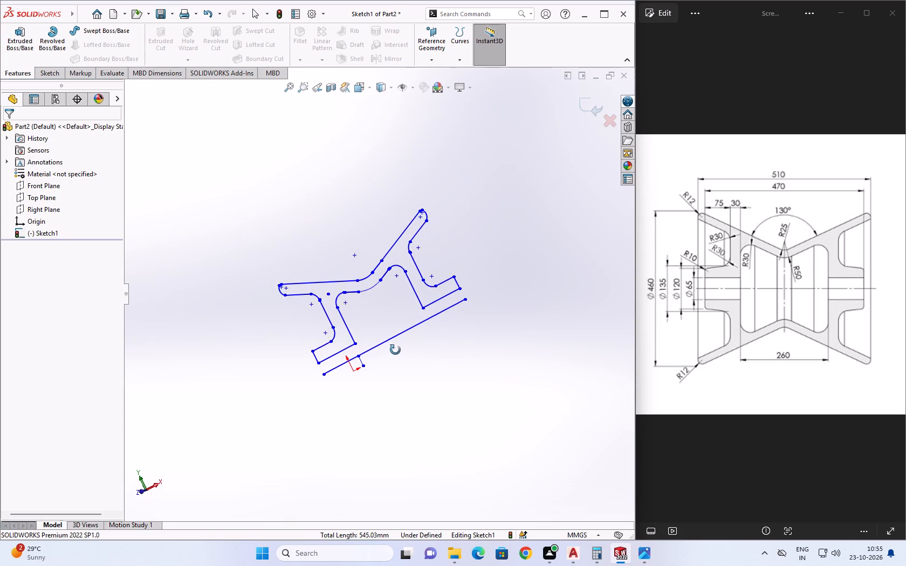
pyautogui.moveTo(395, 350); pyautogui.dragTo(425, 350, button='middle')
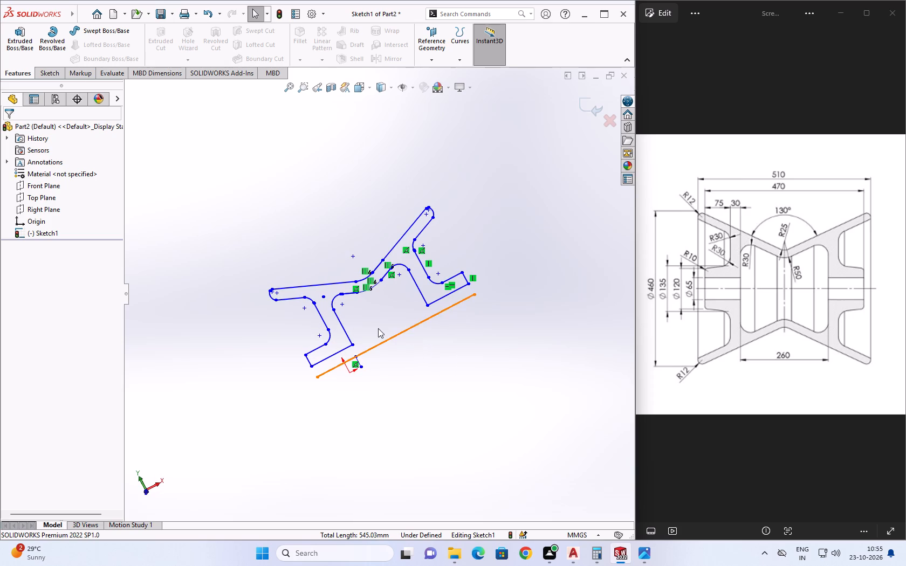
pyautogui.scroll(-4, 362, 317)
pyautogui.scroll(-4, 194, 245)
pyautogui.scroll(-5, 222, 284)
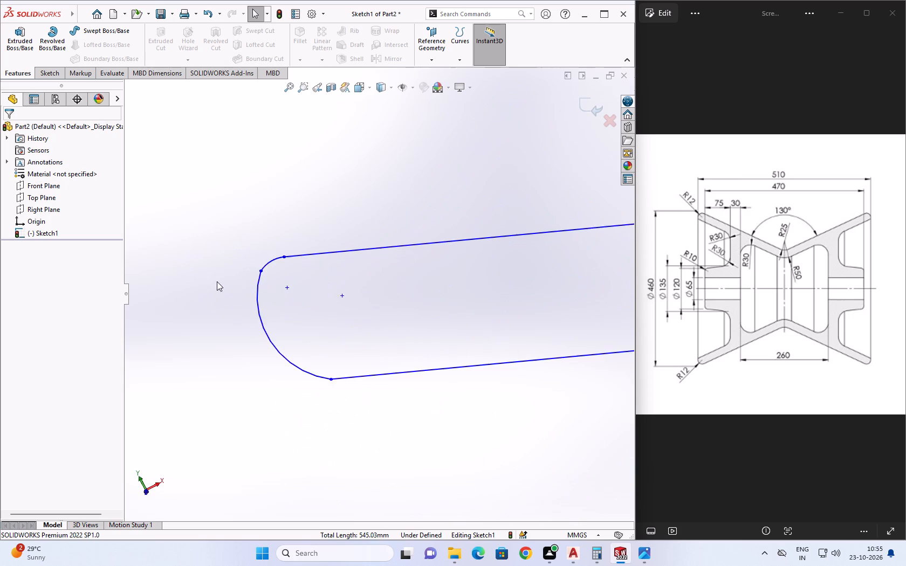
pyautogui.scroll(5, 226, 277)
pyautogui.scroll(10, 283, 287)
pyautogui.scroll(-4, 395, 317)
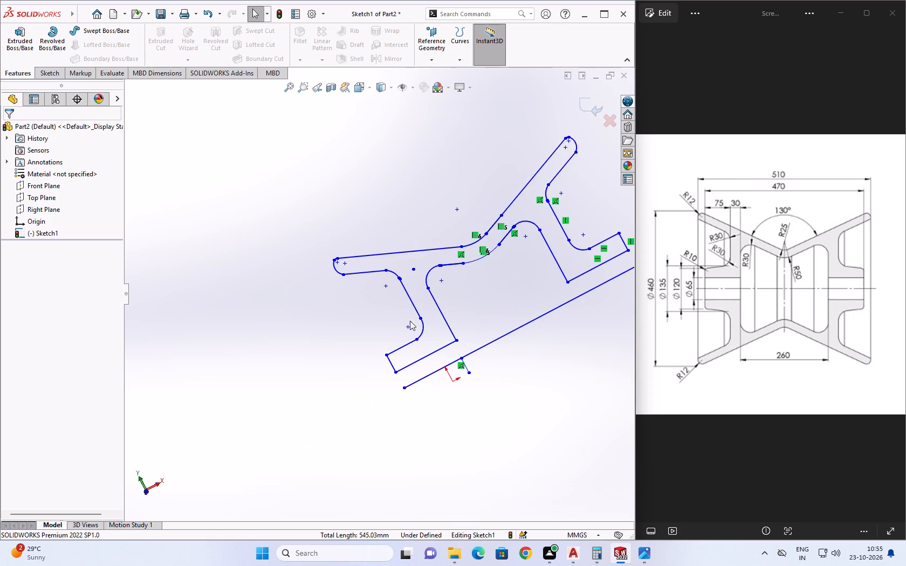
pyautogui.click(489, 343)
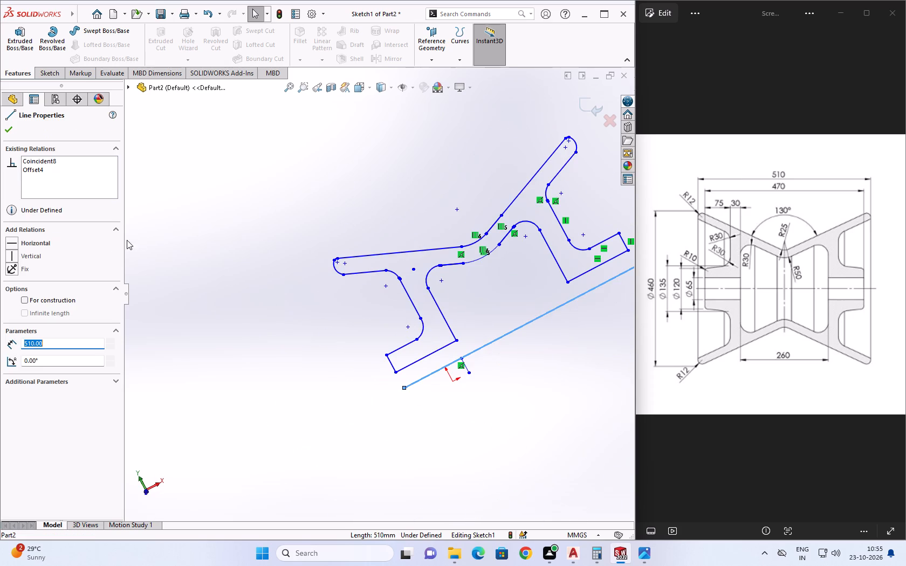
pyautogui.click(25, 298)
pyautogui.click(5, 129)
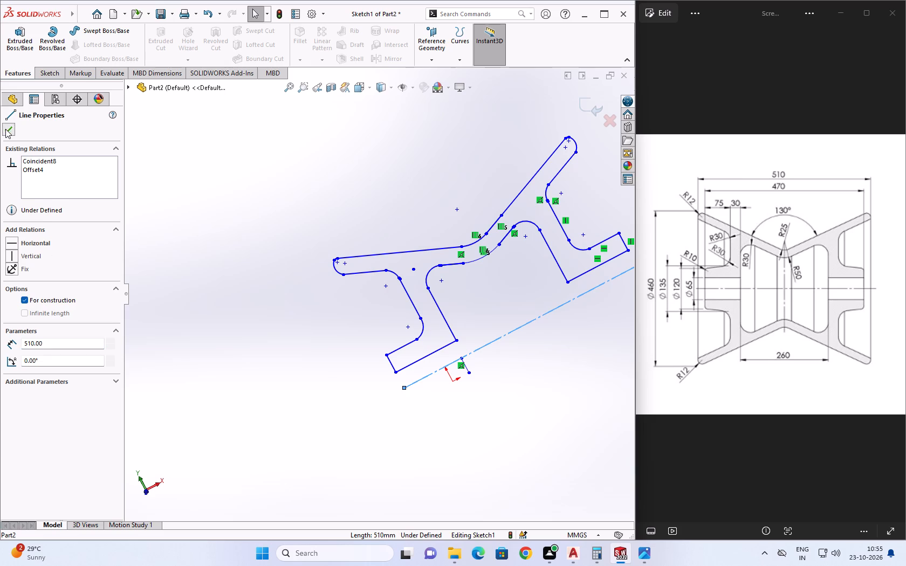
# Revolve the closed profile region 360° about the horizontal construction line beneath it, as a Blind revolve.
pyautogui.click(53, 53)
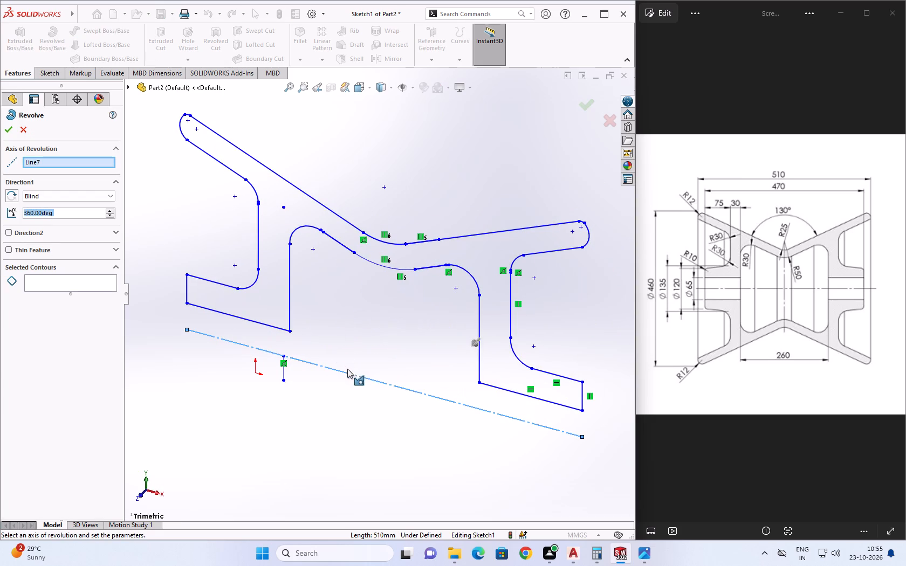
pyautogui.click(351, 376)
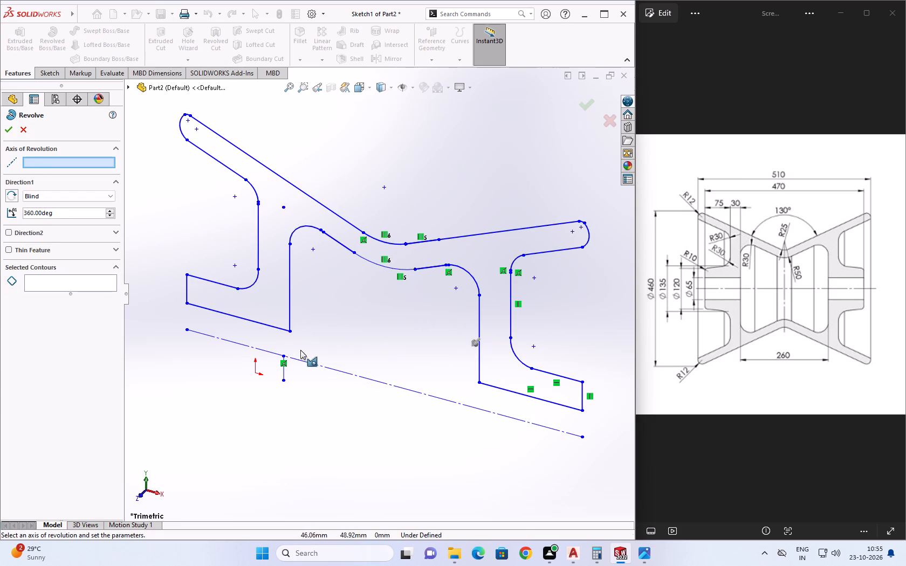
pyautogui.click(314, 365)
pyautogui.click(78, 286)
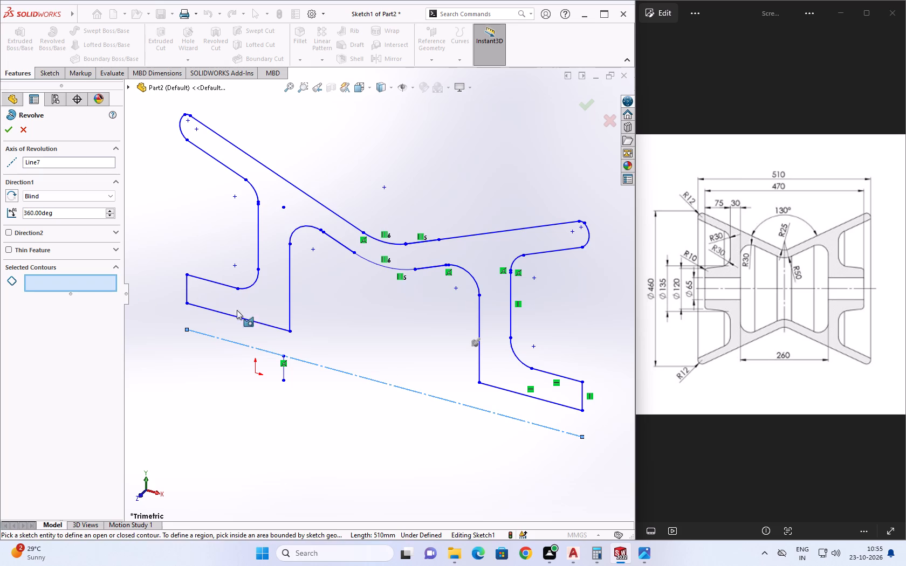
pyautogui.click(286, 318)
pyautogui.scroll(-4, 313, 340)
pyautogui.scroll(10, 316, 340)
pyautogui.click(11, 128)
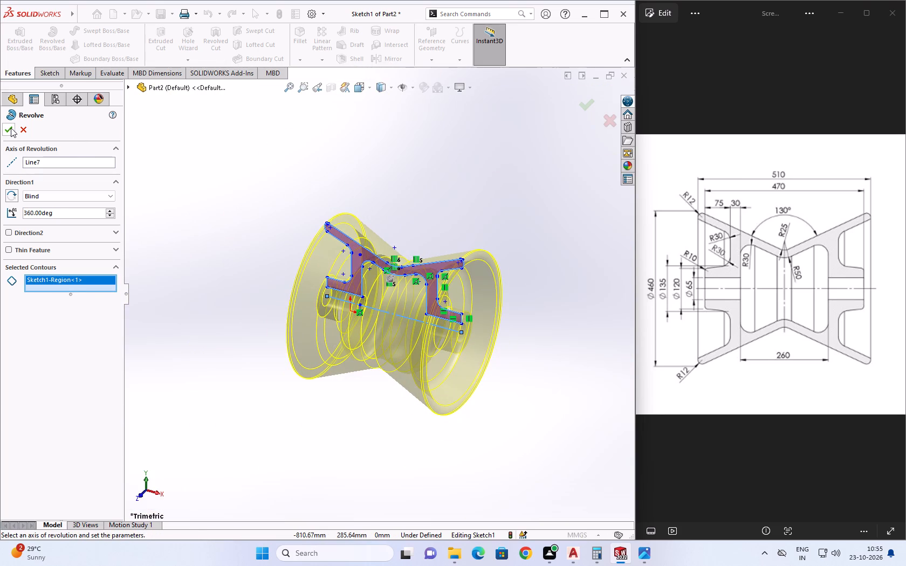
# Examine the revolved double-cone solid from several angles and compare it with the reference drawing's 3D picture.
pyautogui.moveTo(410, 411); pyautogui.dragTo(455, 270, button='middle')
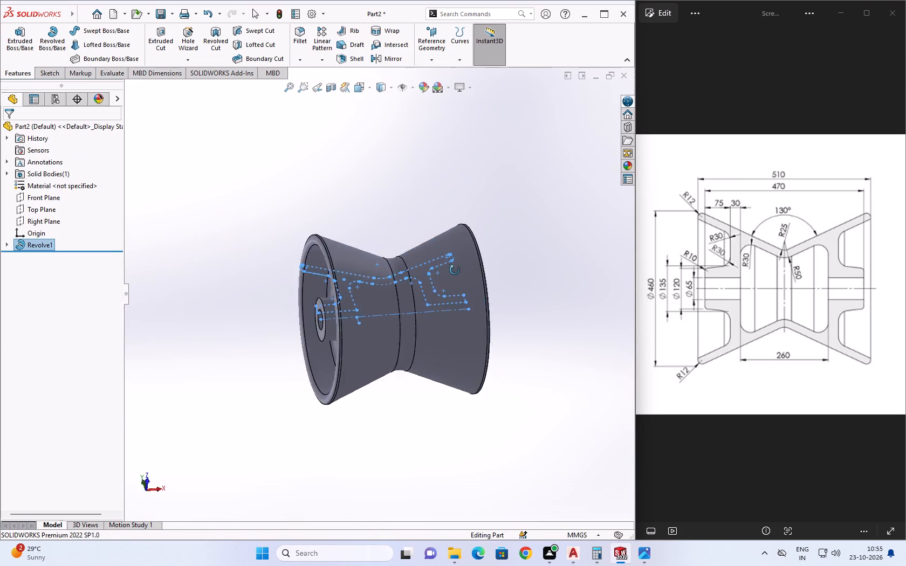
pyautogui.moveTo(455, 270); pyautogui.dragTo(431, 231, button='middle')
pyautogui.press('Escape')
pyautogui.press('Escape')
pyautogui.moveTo(452, 427); pyautogui.dragTo(385, 302, button='middle')
pyautogui.scroll(-1, 437, 410)
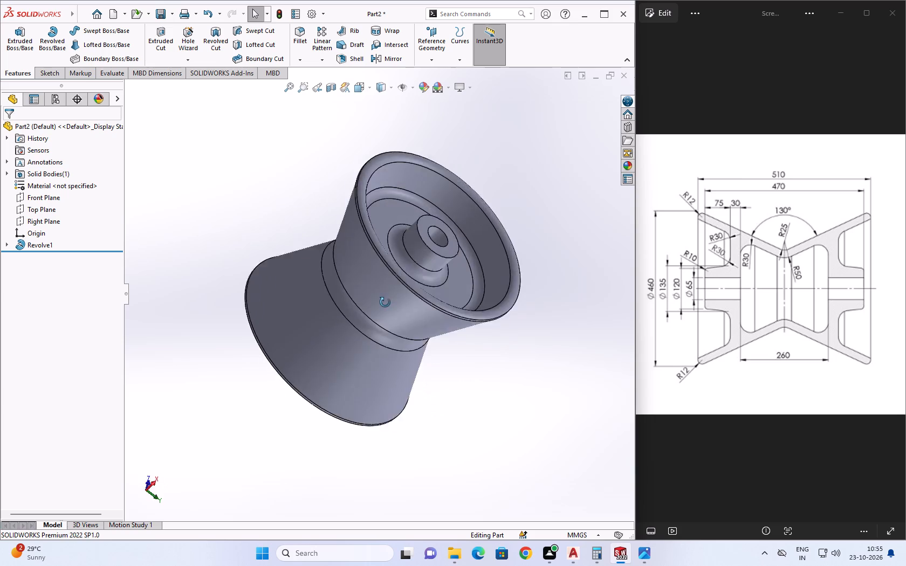
pyautogui.moveTo(385, 302); pyautogui.dragTo(387, 280, button='middle')
pyautogui.click(788, 313)
pyautogui.scroll(-10, 791, 310)
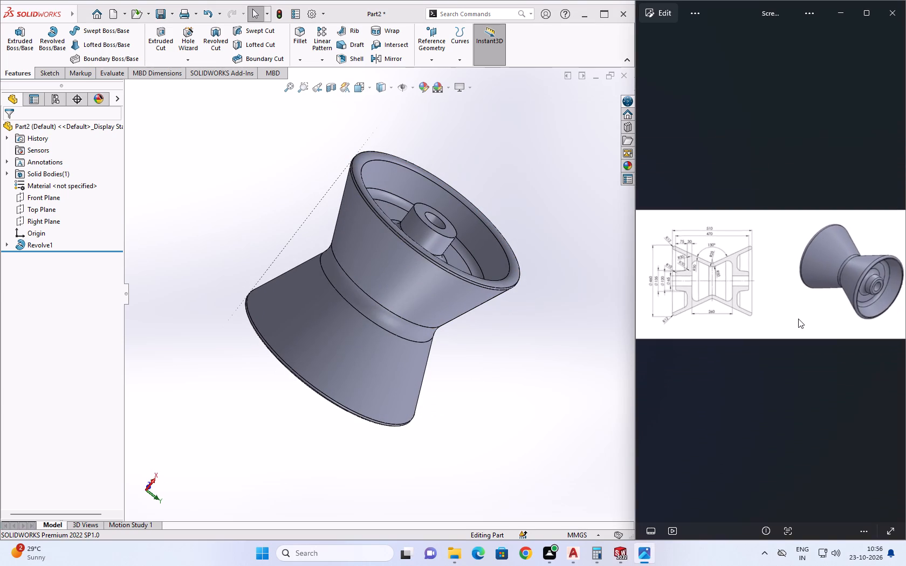
pyautogui.moveTo(497, 225); pyautogui.dragTo(400, 332, button='middle')
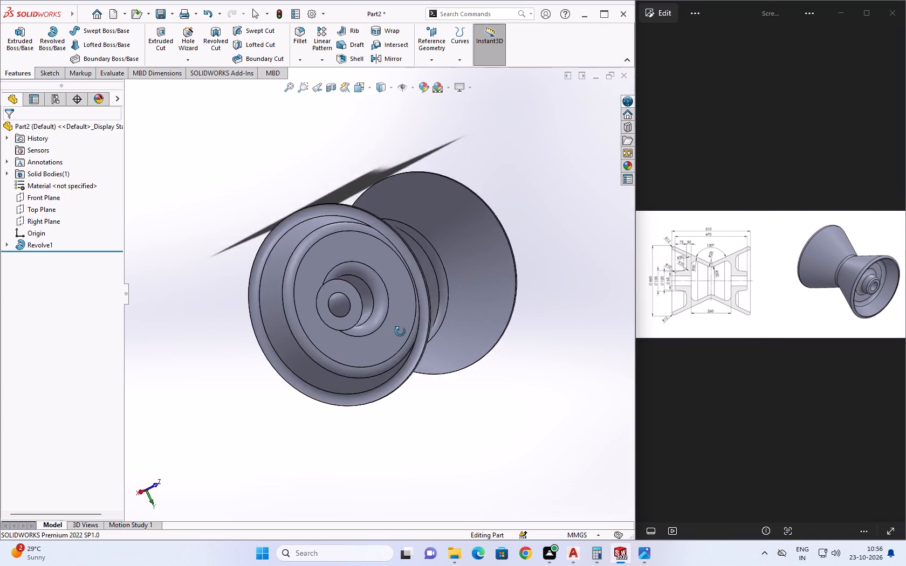
pyautogui.moveTo(400, 332); pyautogui.dragTo(566, 272, button='middle')
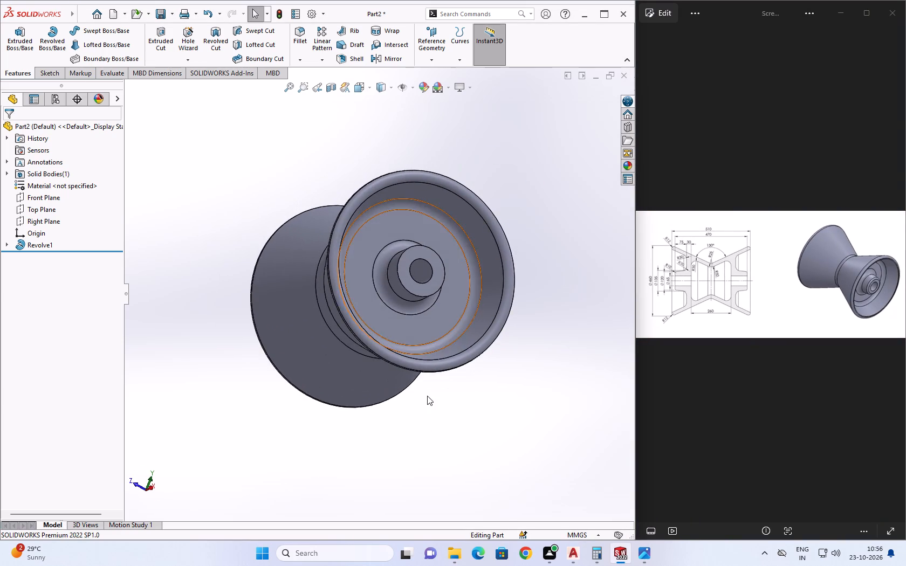
pyautogui.moveTo(409, 371); pyautogui.dragTo(429, 260, button='middle')
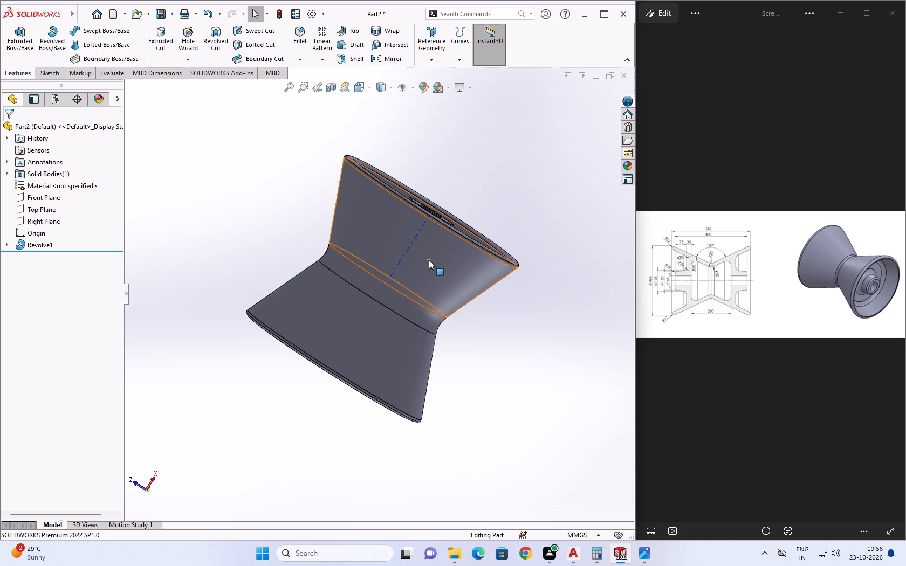
pyautogui.moveTo(561, 339); pyautogui.dragTo(472, 446, button='middle')
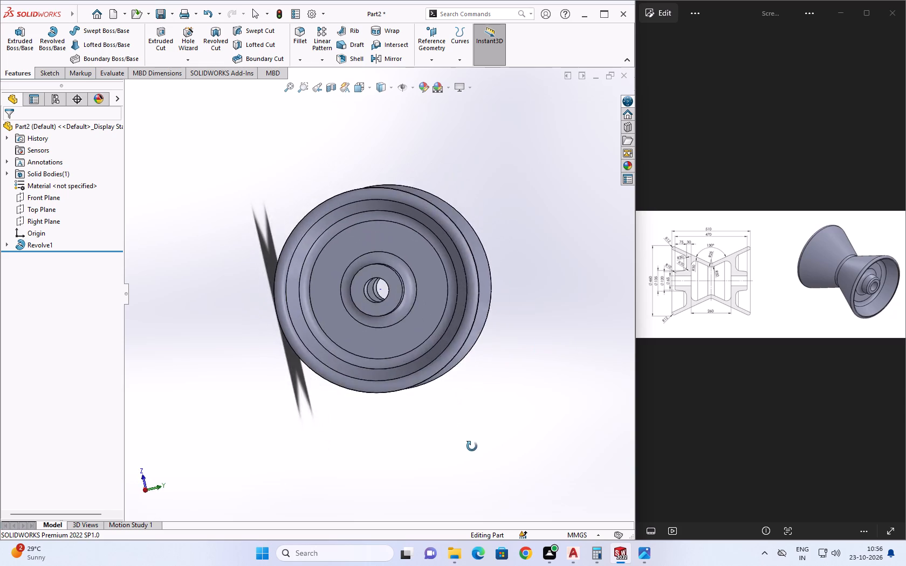
pyautogui.moveTo(472, 446); pyautogui.dragTo(584, 327, button='middle')
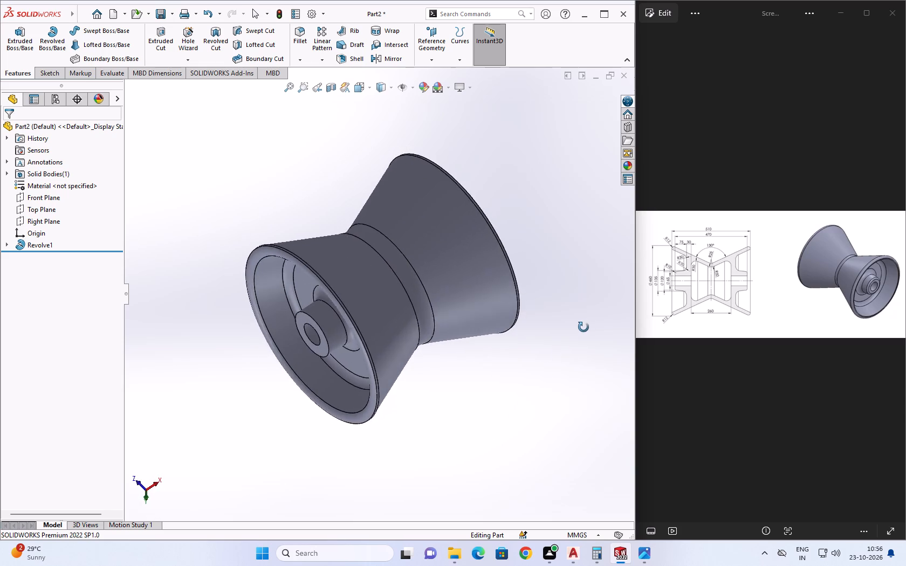
# Orient the double-cone solid to show its side and hollow end, and print the current screen image to PDF as cap.pdf in the Cap folder.
pyautogui.moveTo(584, 327); pyautogui.dragTo(513, 382, button='middle')
pyautogui.scroll(-1, 567, 332)
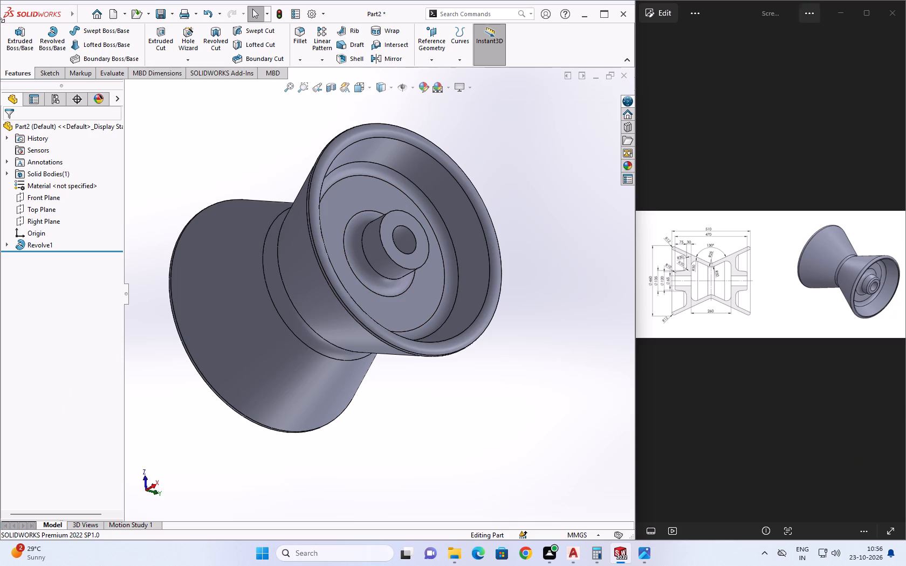
pyautogui.moveTo(359, 391); pyautogui.dragTo(409, 198, button='middle')
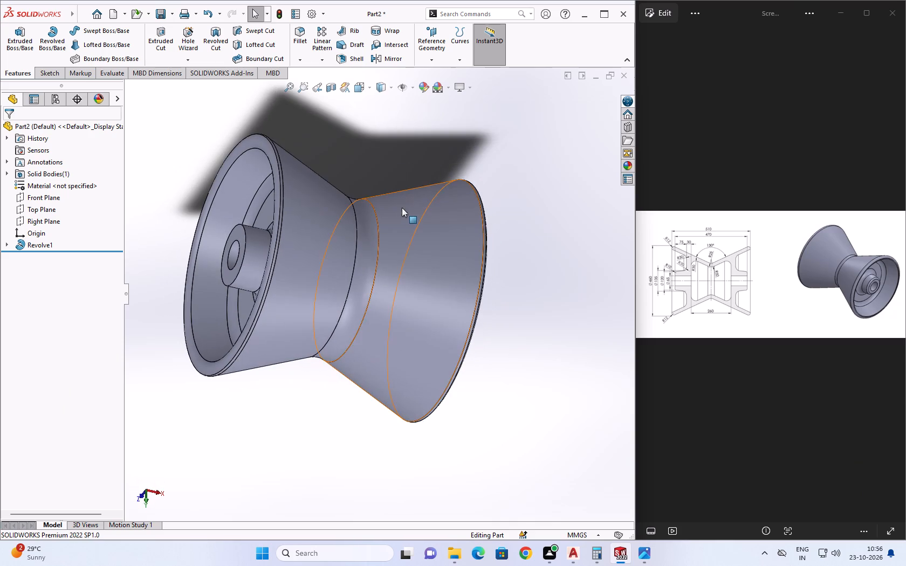
pyautogui.hotkey('ctrl', 'p')
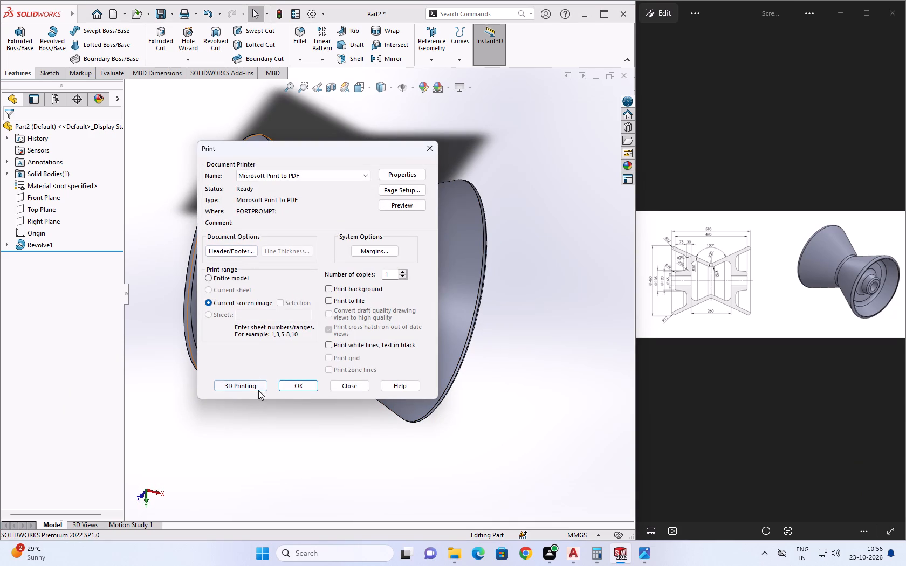
pyautogui.click(293, 392)
pyautogui.click(299, 387)
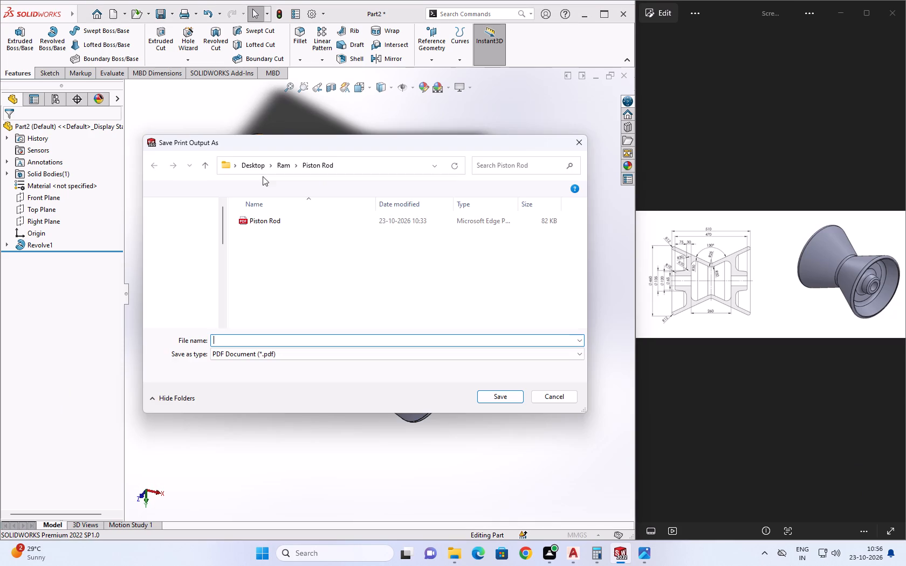
pyautogui.click(292, 161)
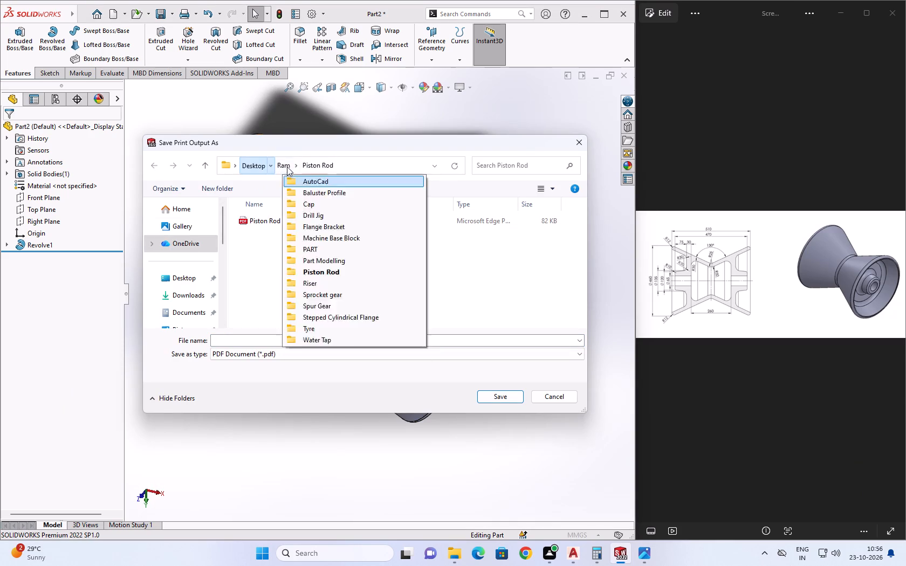
pyautogui.click(315, 203)
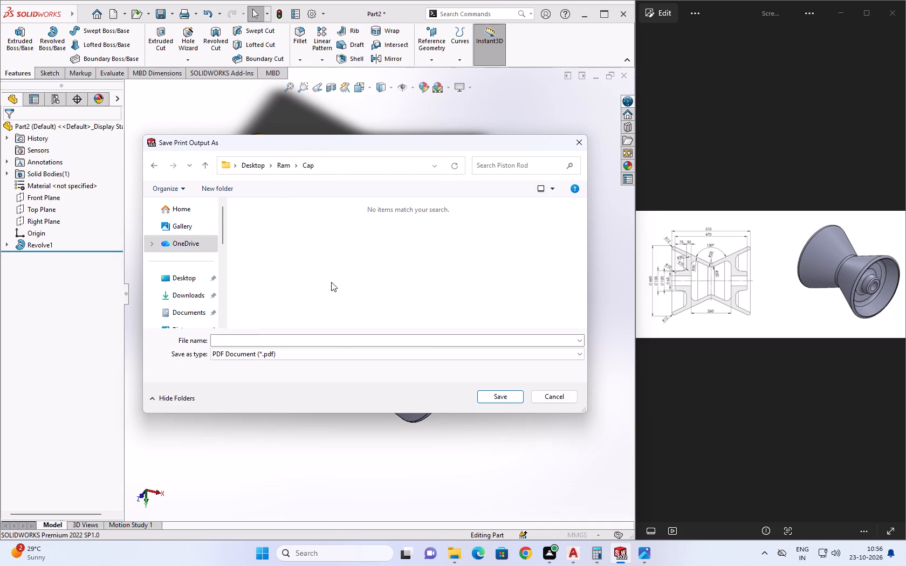
pyautogui.click(368, 341)
pyautogui.write('ca')
pyautogui.press('p')
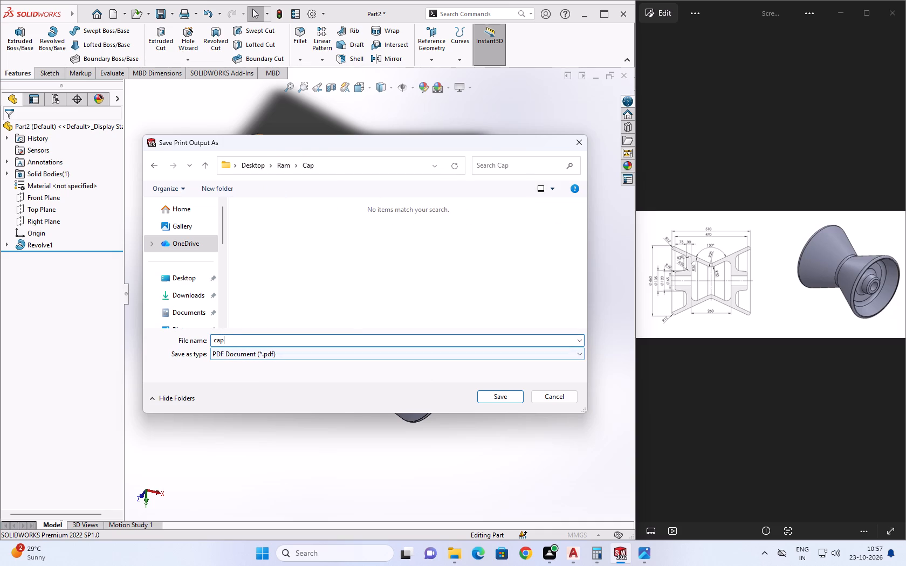
pyautogui.press('.')
pyautogui.press('d')
pyautogui.press('BackSpace')
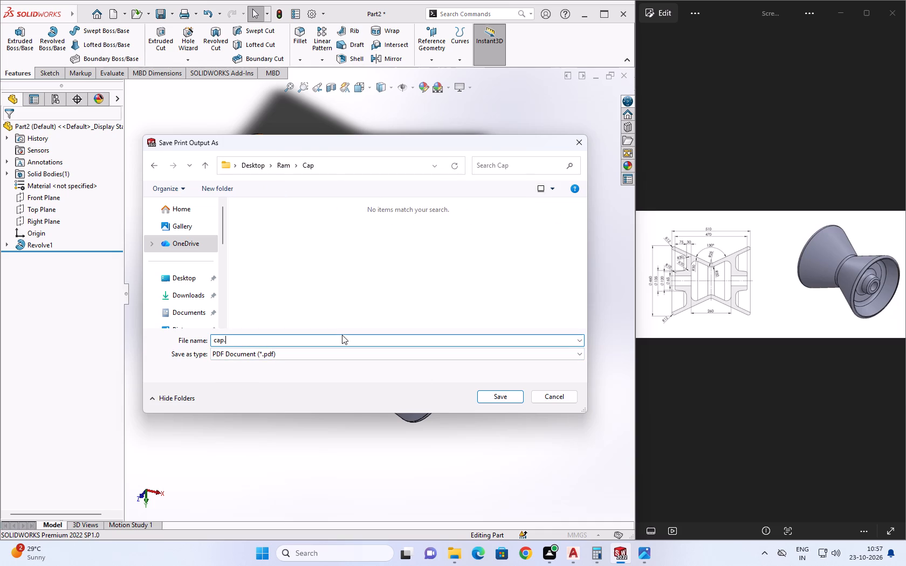
pyautogui.write('pdf')
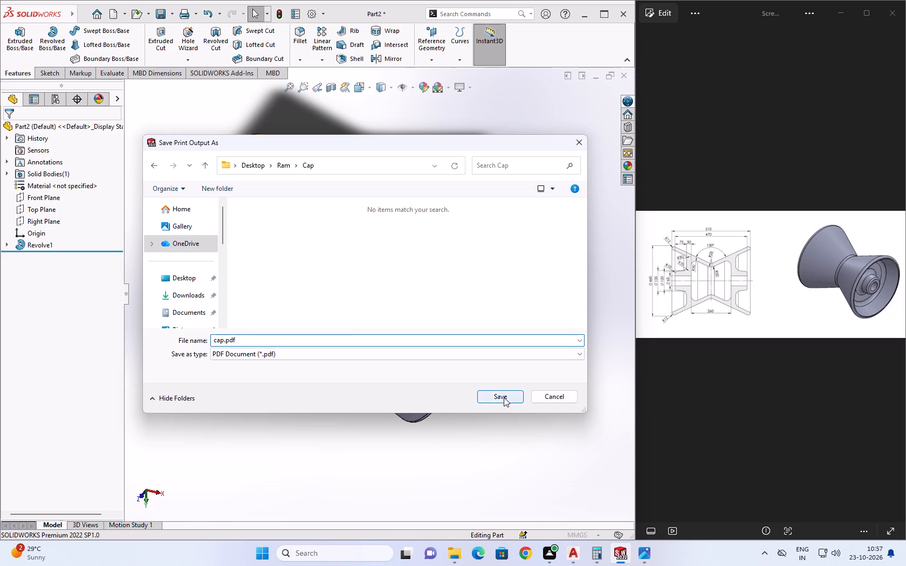
pyautogui.click(503, 397)
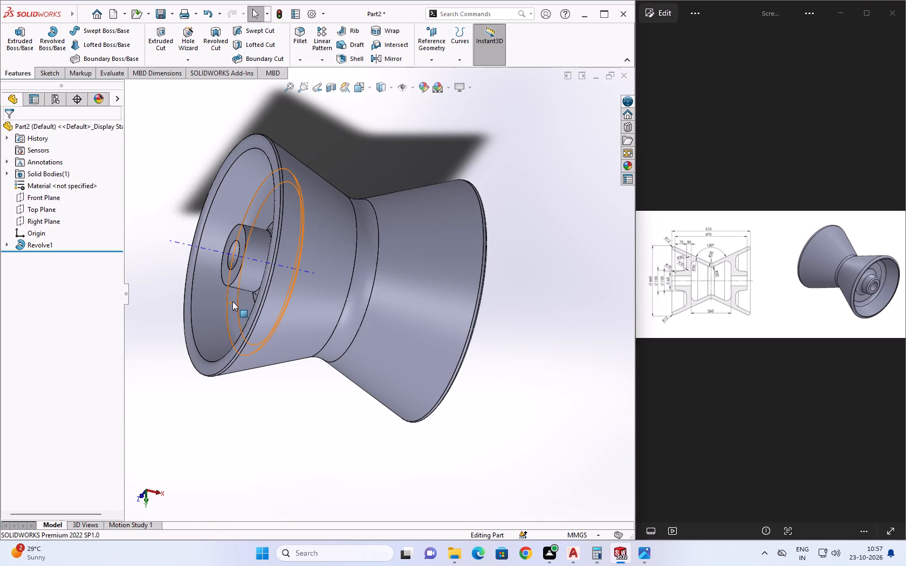
# Save the part in the Cap folder under the name cap, as a SOLIDWORKS Part file.
pyautogui.hotkey('ctrl', 's')
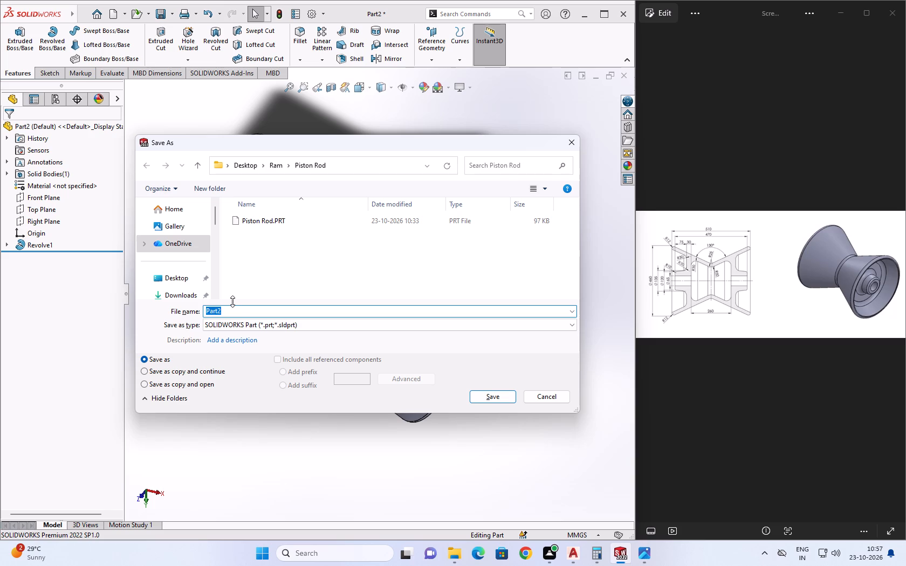
pyautogui.click(274, 168)
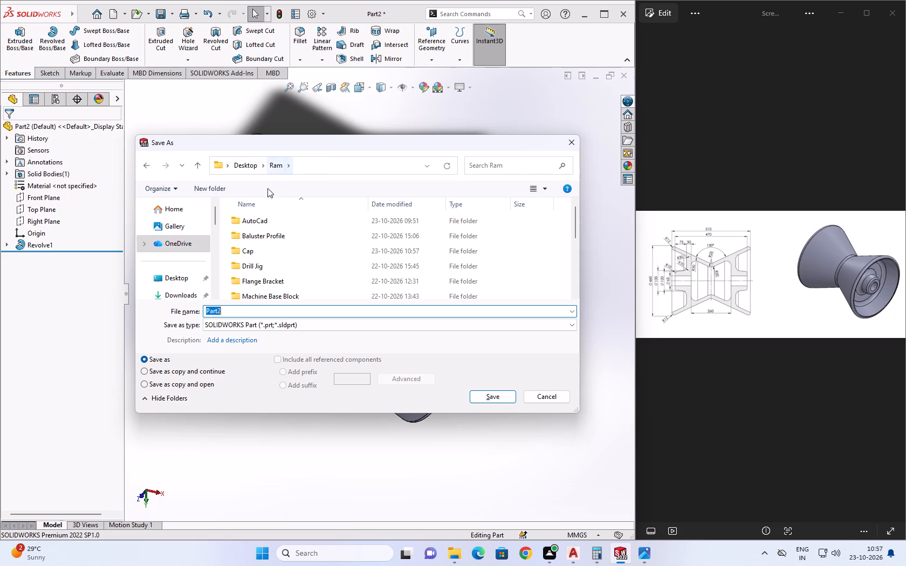
pyautogui.click(260, 253)
pyautogui.doubleClick(260, 253)
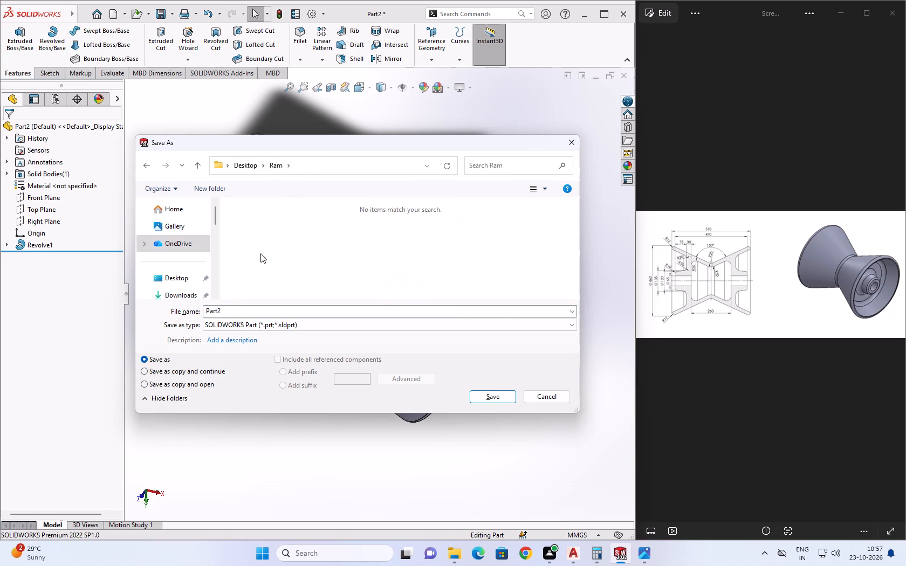
pyautogui.click(205, 312)
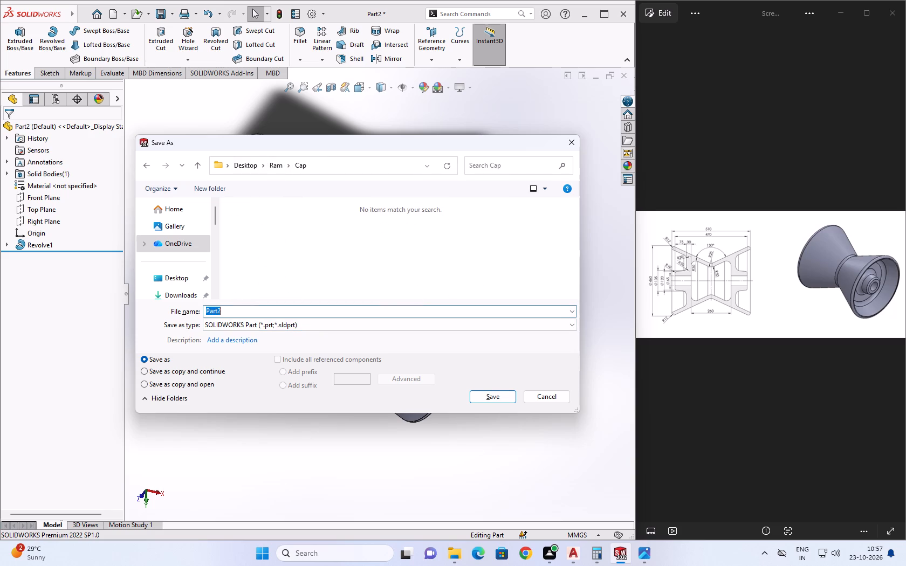
pyautogui.write('cap')
pyautogui.press('.')
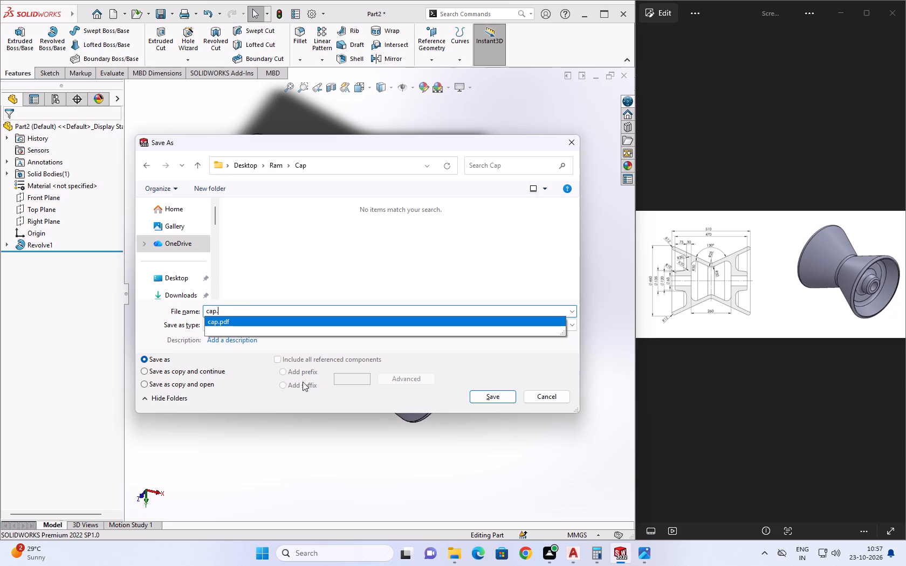
pyautogui.click(503, 312)
pyautogui.click(555, 314)
pyautogui.moveTo(490, 304); pyautogui.dragTo(443, 318)
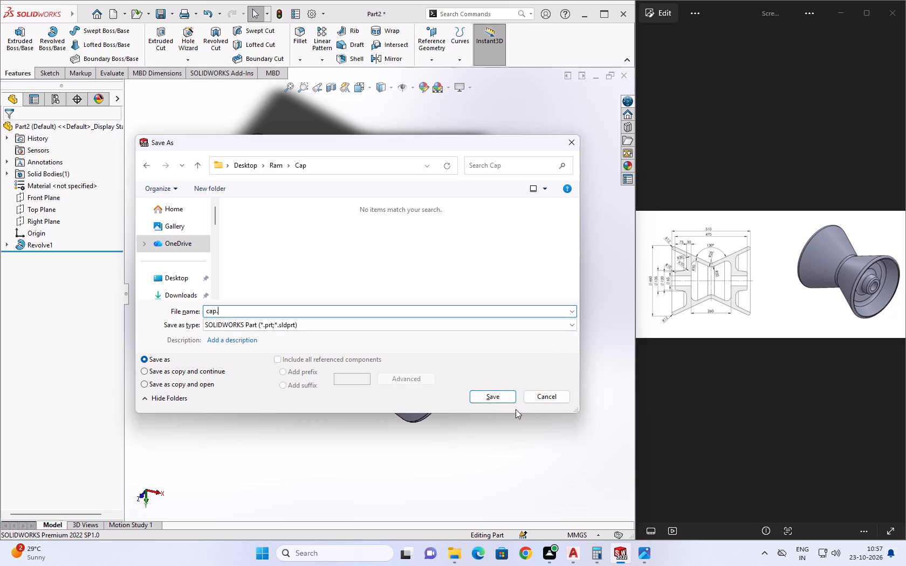
pyautogui.press('BackSpace')
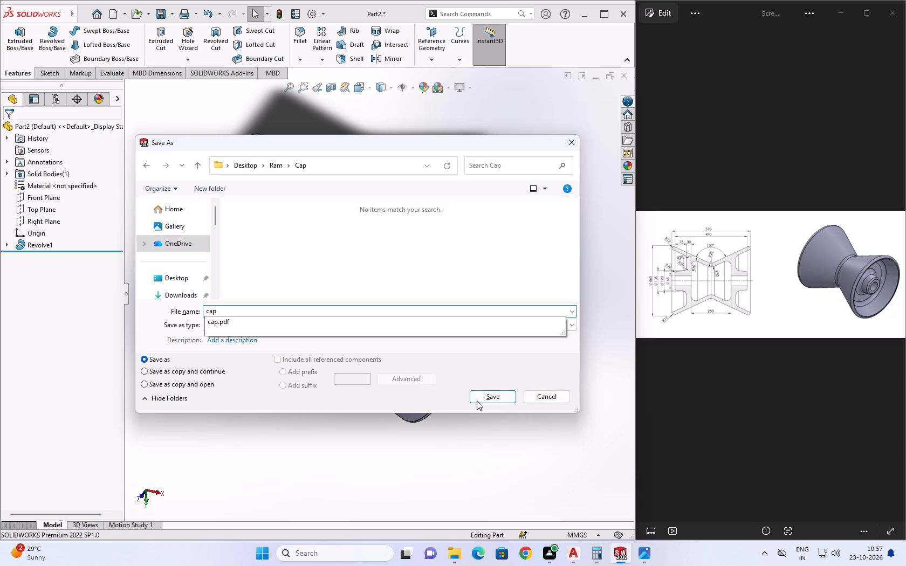
pyautogui.click(512, 308)
pyautogui.click(518, 315)
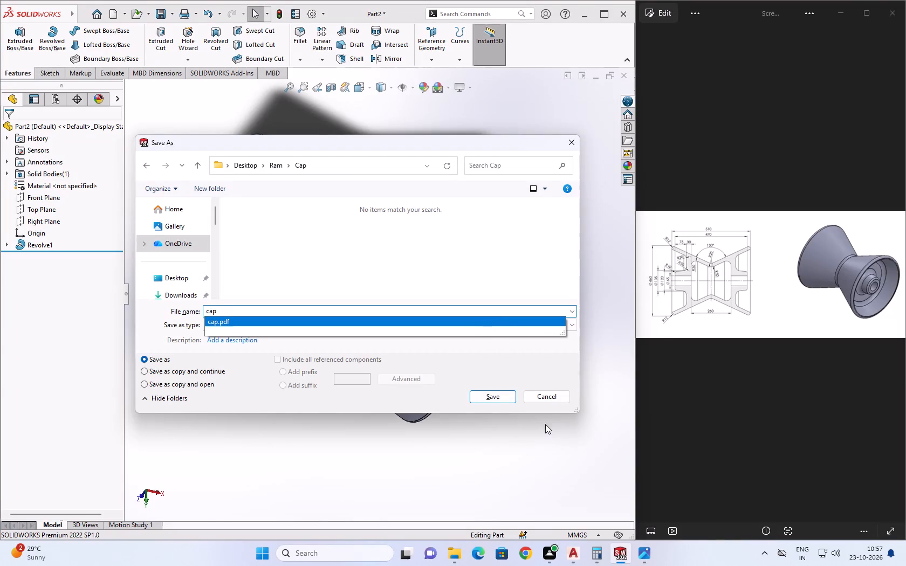
pyautogui.click(552, 455)
pyautogui.click(490, 394)
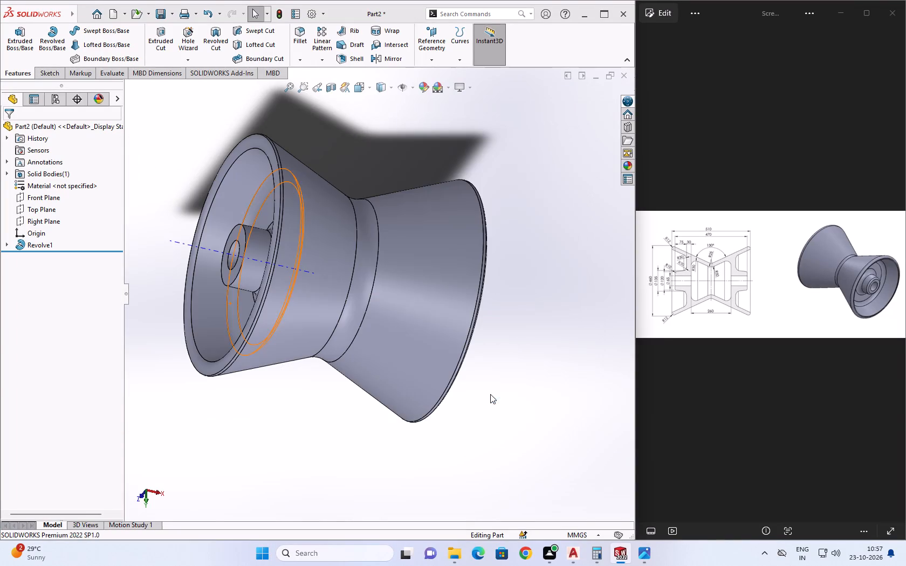
# Minimize the SOLIDWORKS window to reveal the desktop.
pyautogui.click(582, 15)
pyautogui.scroll(-4, 230, 150)
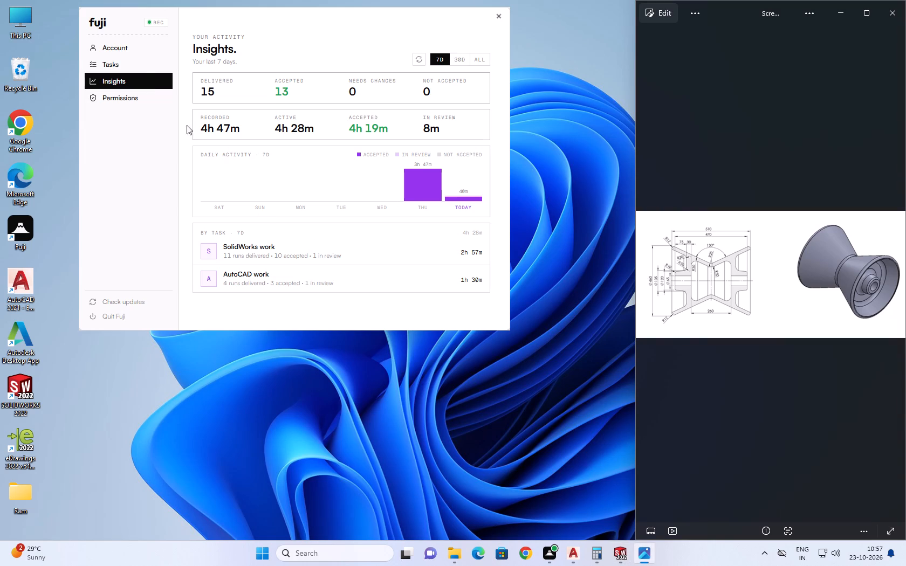